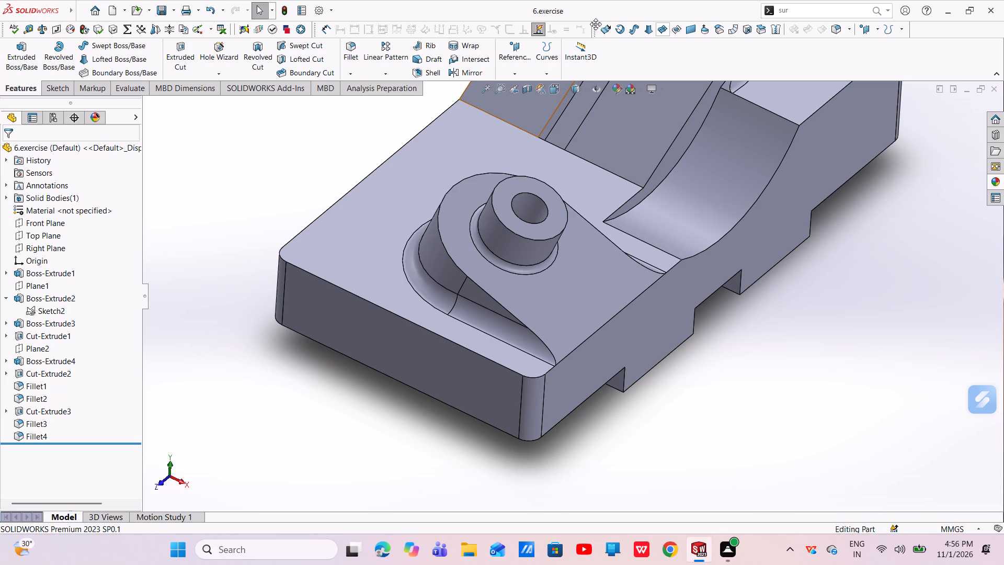
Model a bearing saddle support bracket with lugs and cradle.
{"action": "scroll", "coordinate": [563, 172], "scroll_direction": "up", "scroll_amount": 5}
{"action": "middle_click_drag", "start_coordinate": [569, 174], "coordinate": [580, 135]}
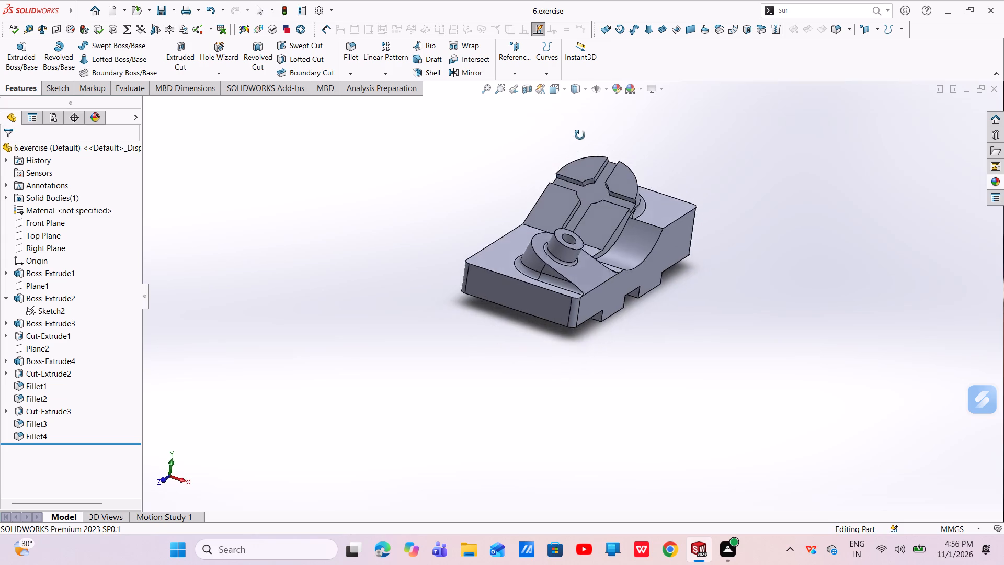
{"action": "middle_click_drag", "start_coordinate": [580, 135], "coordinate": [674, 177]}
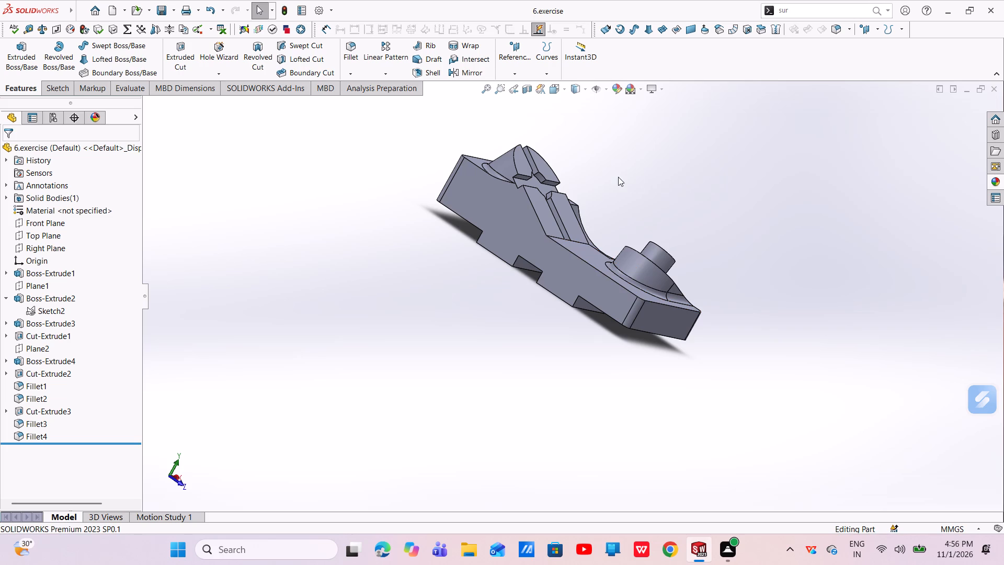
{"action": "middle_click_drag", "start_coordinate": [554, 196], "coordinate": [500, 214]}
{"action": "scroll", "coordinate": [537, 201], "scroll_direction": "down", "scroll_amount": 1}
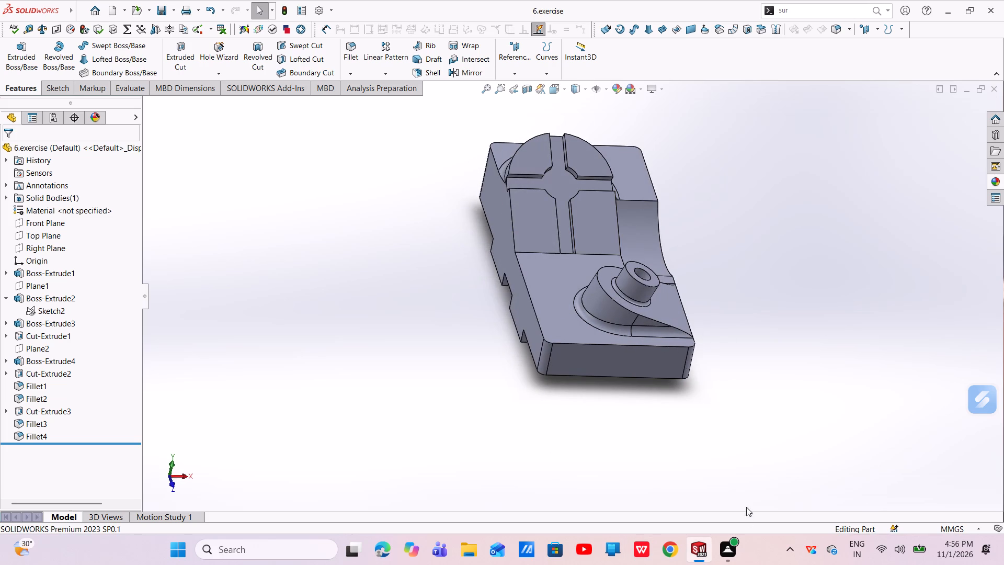
Create a new, empty Part document.
{"action": "left_click", "coordinate": [108, 6]}
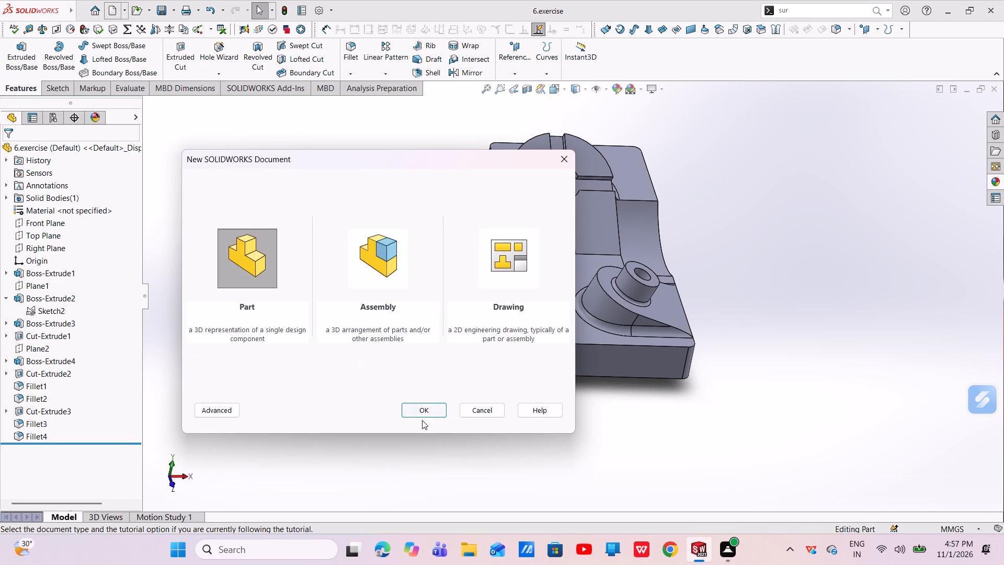
{"action": "left_click", "coordinate": [421, 410]}
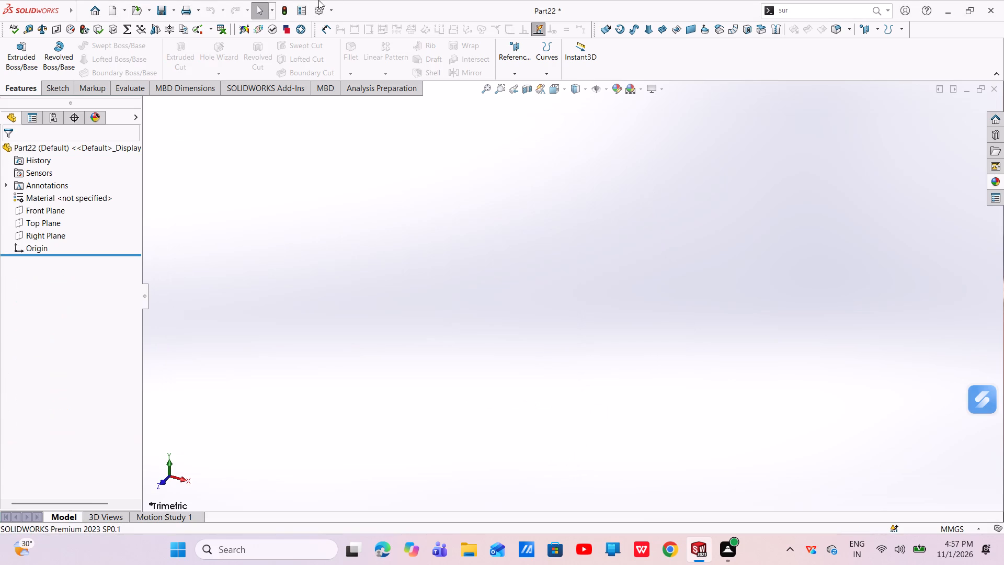
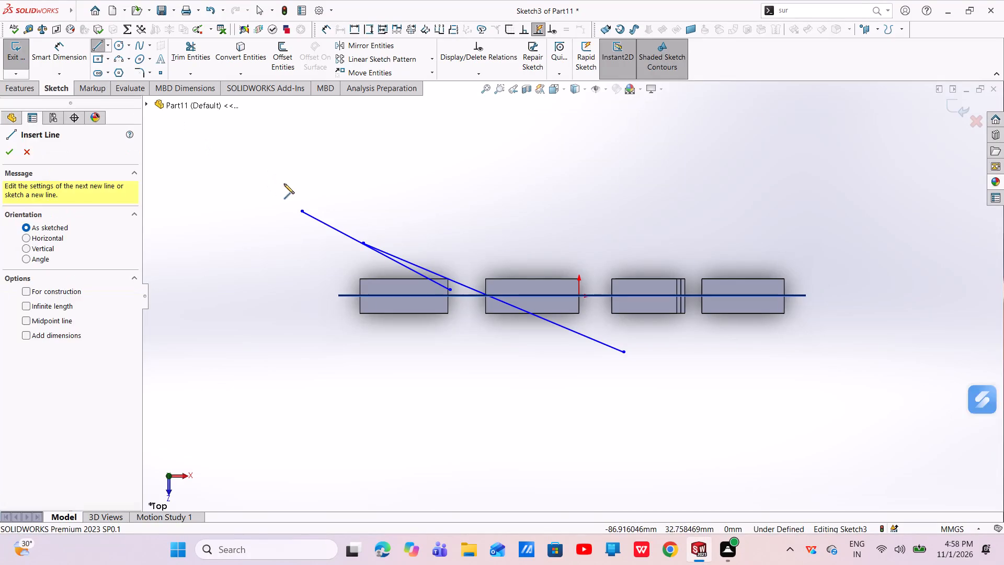
Sketch a connected stair-like chain of short lines above the row of blocks, descending towards the second block.
{"action": "left_click_drag", "start_coordinate": [363, 185], "coordinate": [367, 190]}
{"action": "left_click", "coordinate": [368, 225]}
{"action": "left_click_drag", "start_coordinate": [426, 222], "coordinate": [434, 236]}
{"action": "left_click_drag", "start_coordinate": [429, 252], "coordinate": [476, 247]}
{"action": "left_click_drag", "start_coordinate": [488, 245], "coordinate": [496, 278]}
{"action": "left_click_drag", "start_coordinate": [489, 265], "coordinate": [507, 265]}
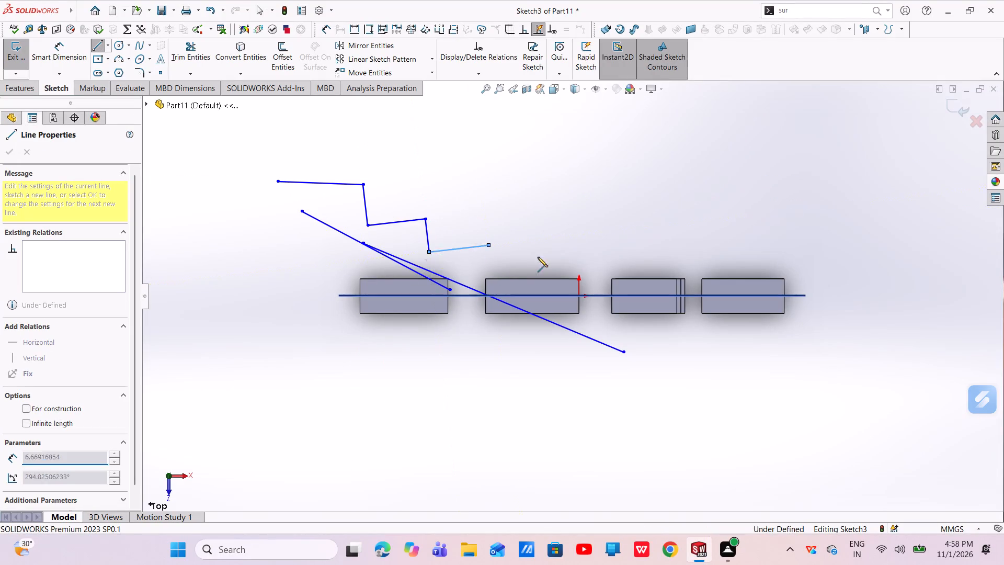
{"action": "left_click_drag", "start_coordinate": [538, 257], "coordinate": [543, 274]}
{"action": "left_click", "coordinate": [518, 273]}
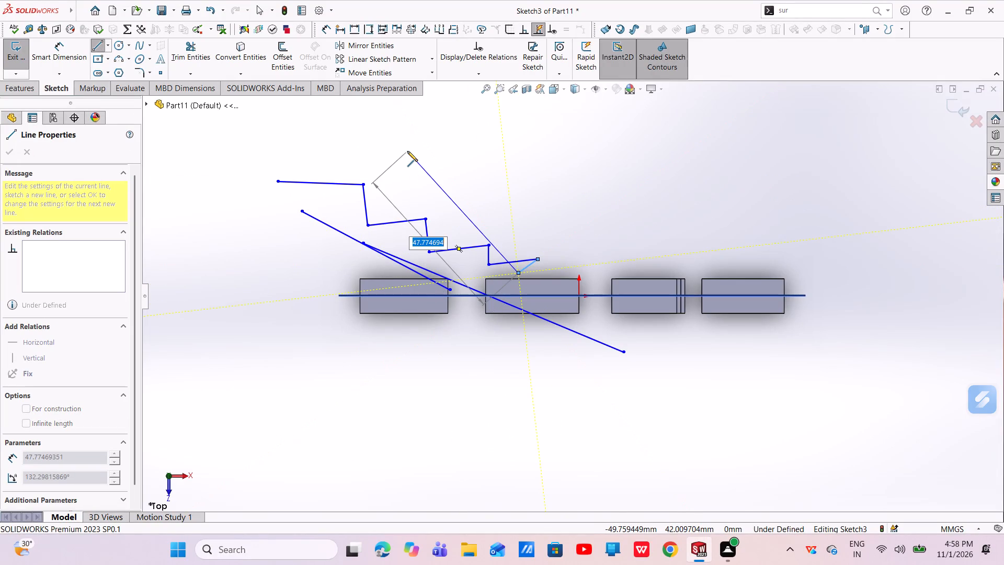
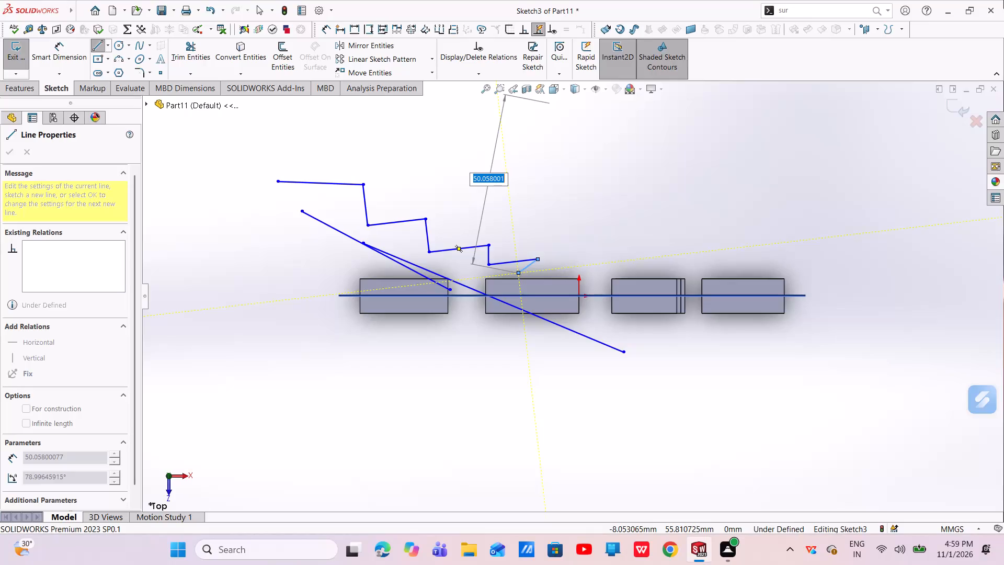
Continue the line chain in a zigzag across the third block, including segments of about 39, 14 and 46 mm.
{"action": "left_click", "coordinate": [973, 61]}
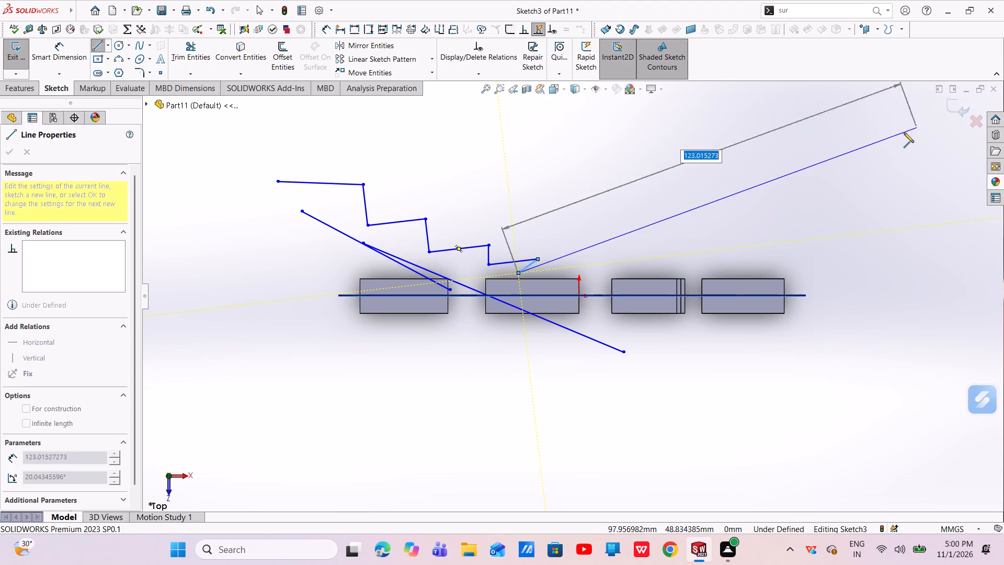
{"action": "left_click", "coordinate": [645, 320]}
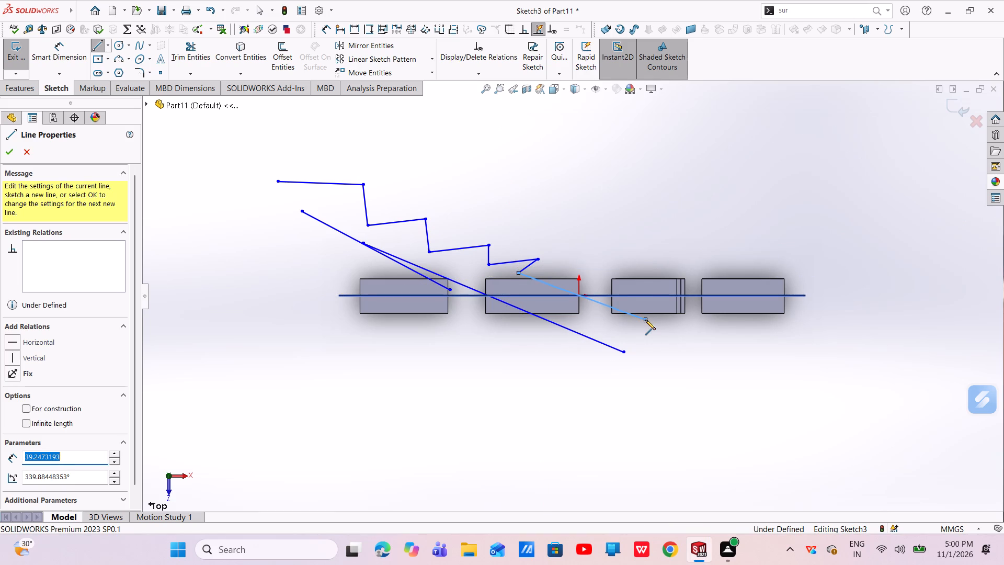
{"action": "left_click", "coordinate": [641, 276]}
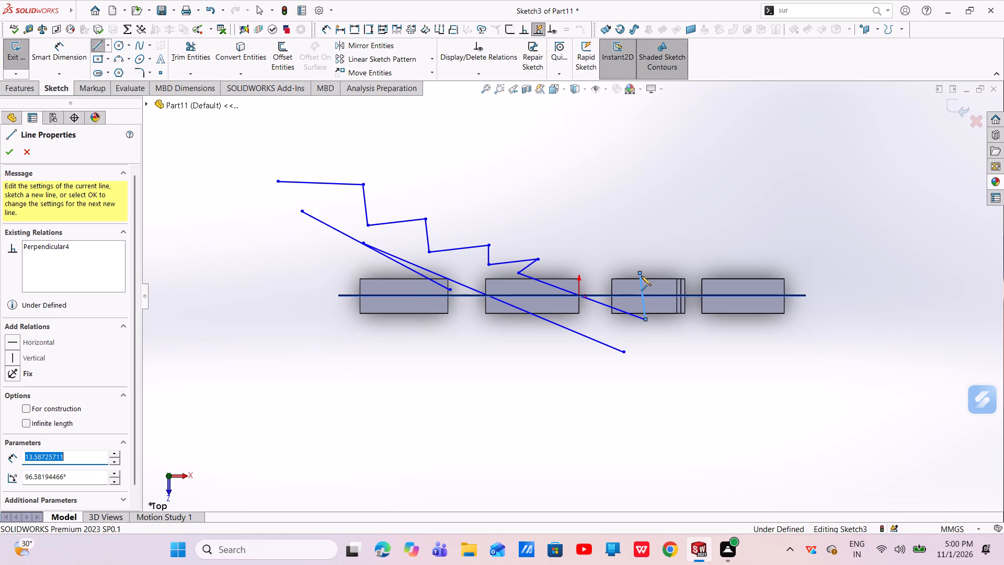
{"action": "left_click", "coordinate": [701, 313]}
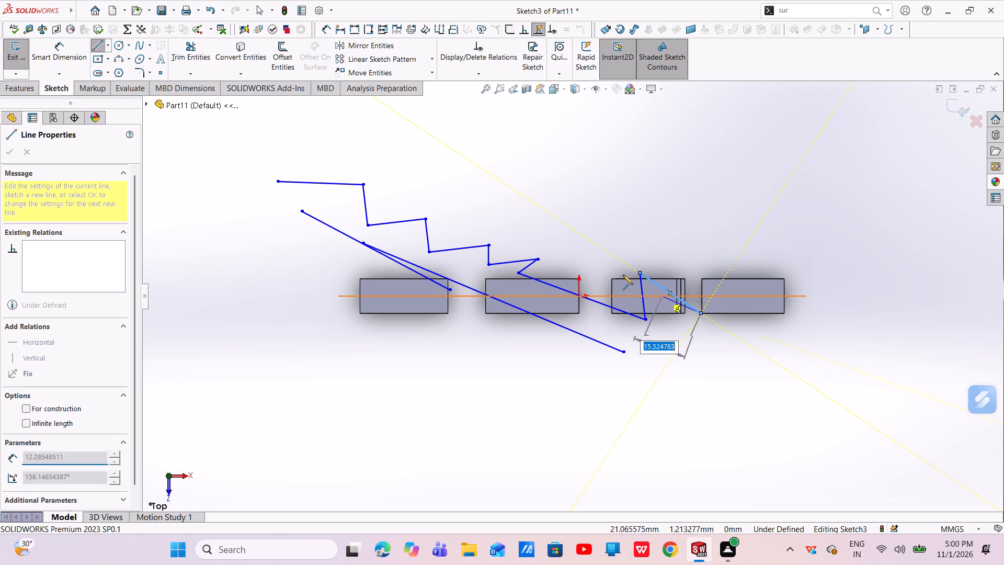
{"action": "left_click", "coordinate": [554, 253]}
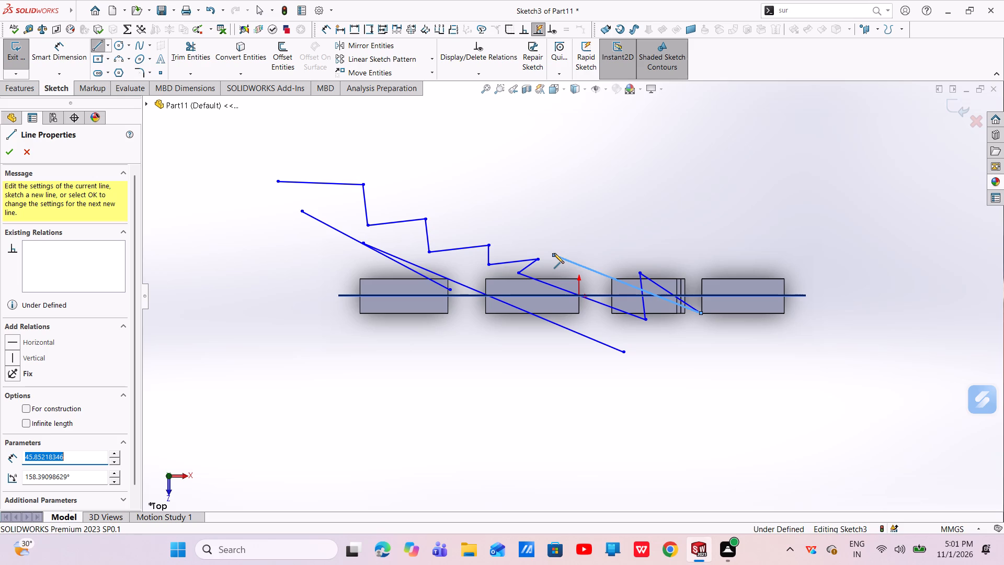
Add a small stepped outline above the third block: about 3 mm vertical, 6 mm horizontal, a rising slant and a 9 mm drop.
{"action": "left_click", "coordinate": [556, 244]}
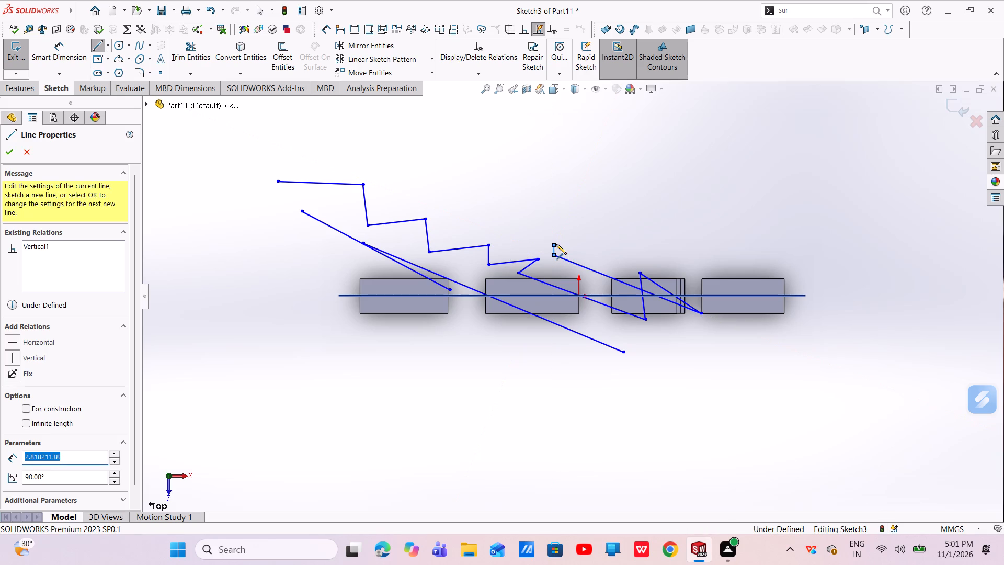
{"action": "left_click", "coordinate": [556, 244]}
{"action": "left_click", "coordinate": [574, 244]}
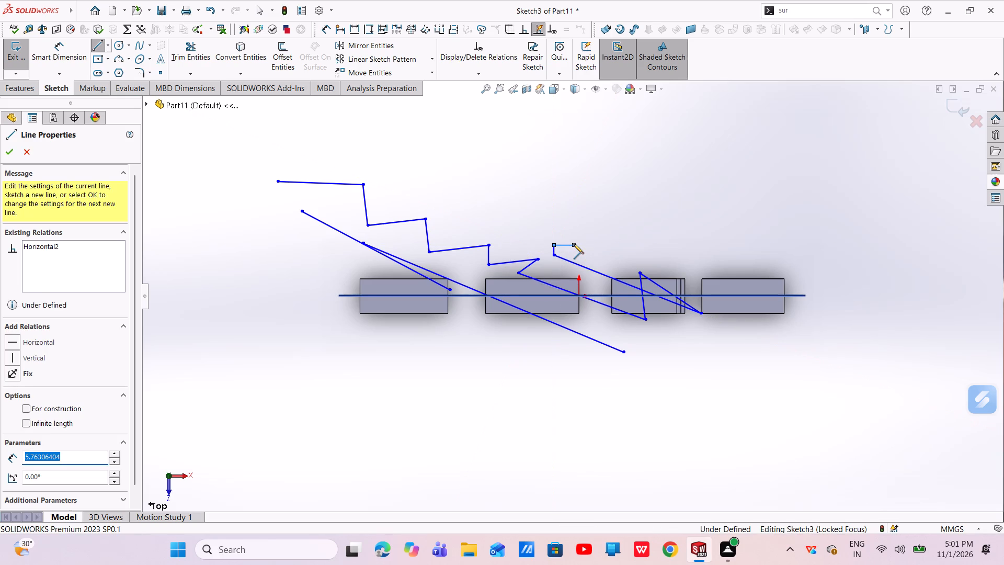
{"action": "left_click", "coordinate": [614, 237]}
{"action": "left_click", "coordinate": [612, 264]}
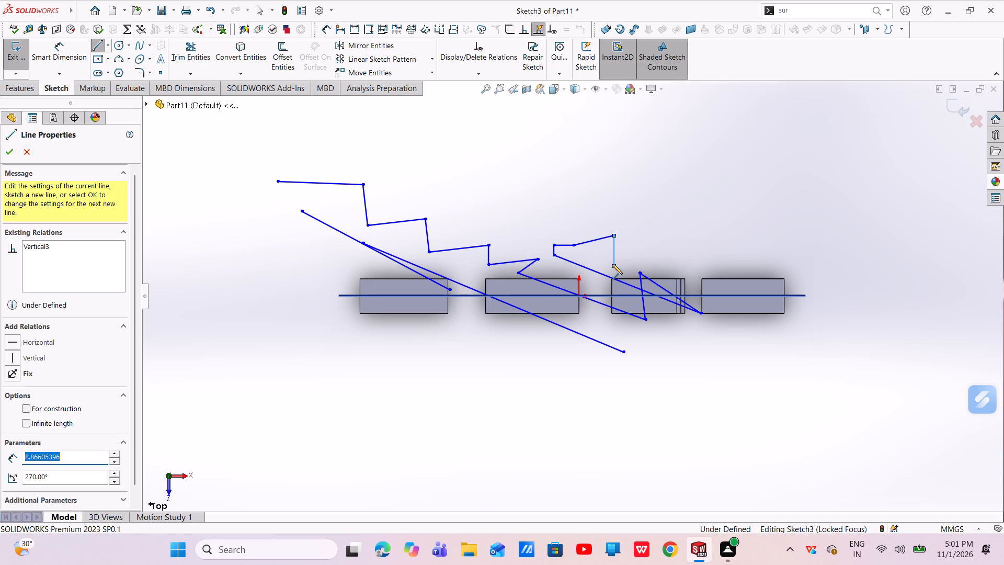
Sketch a tall narrow peak above the third block, with a flat top about 3 mm wide, descending to the block's far edge.
{"action": "left_click", "coordinate": [645, 186]}
{"action": "left_click", "coordinate": [657, 183]}
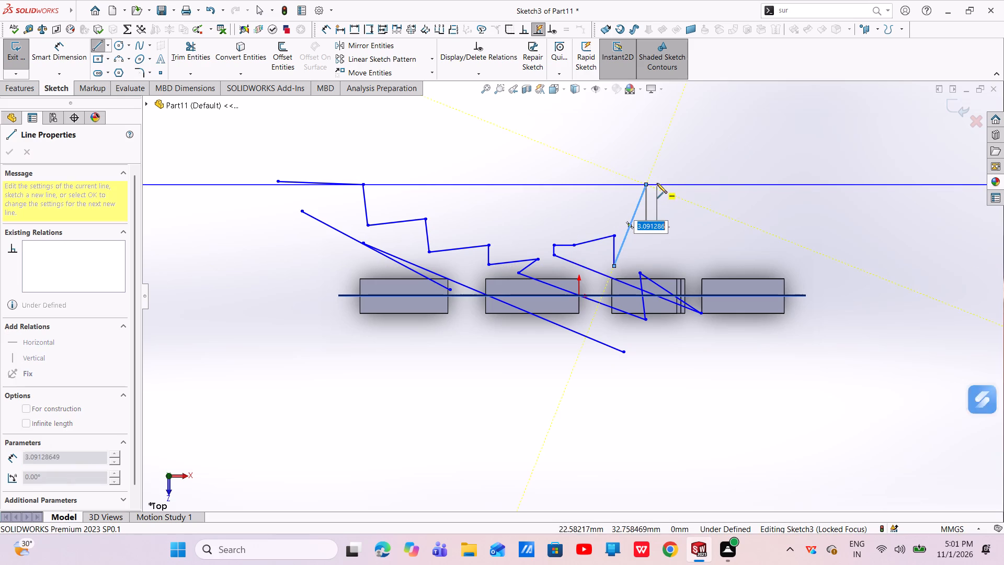
{"action": "left_click", "coordinate": [671, 197]}
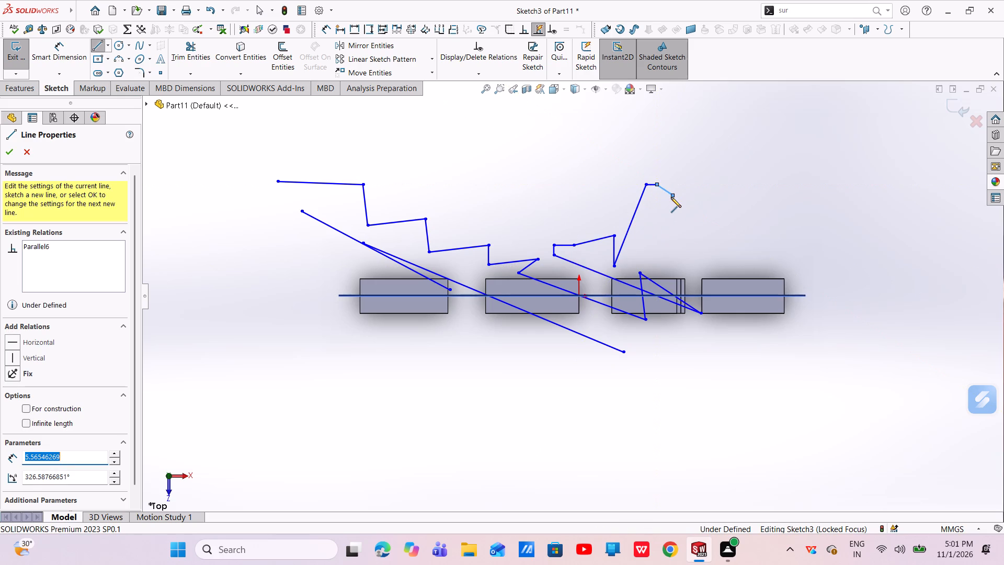
{"action": "left_click", "coordinate": [693, 268]}
{"action": "left_click", "coordinate": [687, 300]}
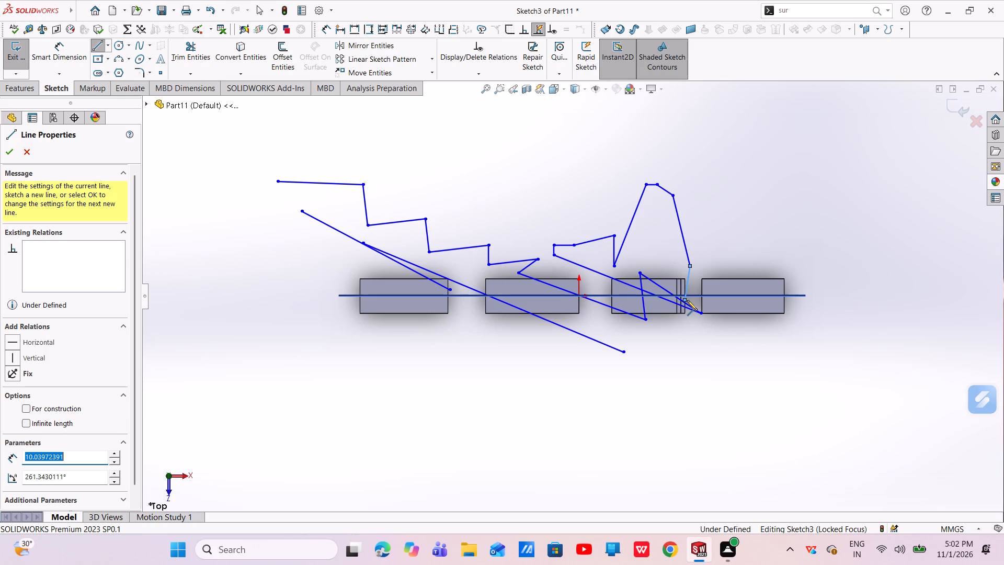
Run the chain into the fourth block, down about 15 mm, and back beneath the third block to a small V-shaped notch.
{"action": "left_click", "coordinate": [719, 291]}
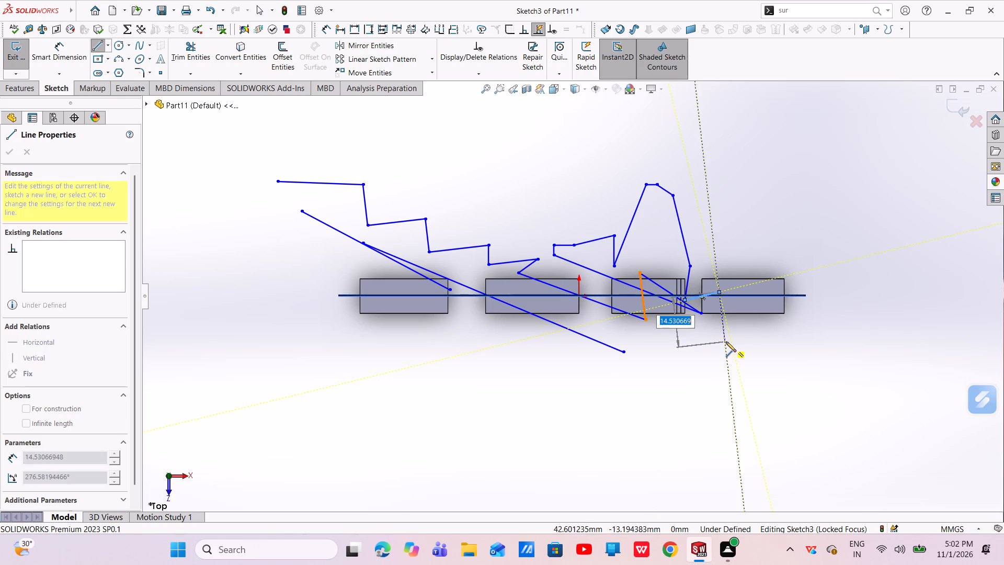
{"action": "left_click", "coordinate": [726, 342]}
{"action": "left_click", "coordinate": [698, 353]}
{"action": "left_click", "coordinate": [648, 363]}
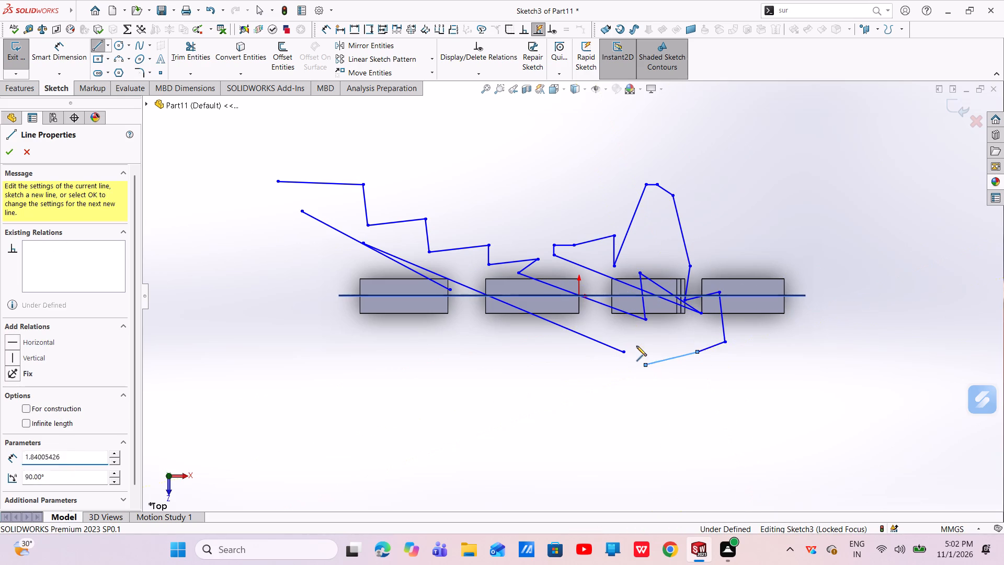
{"action": "left_click", "coordinate": [632, 341]}
{"action": "left_click", "coordinate": [629, 367]}
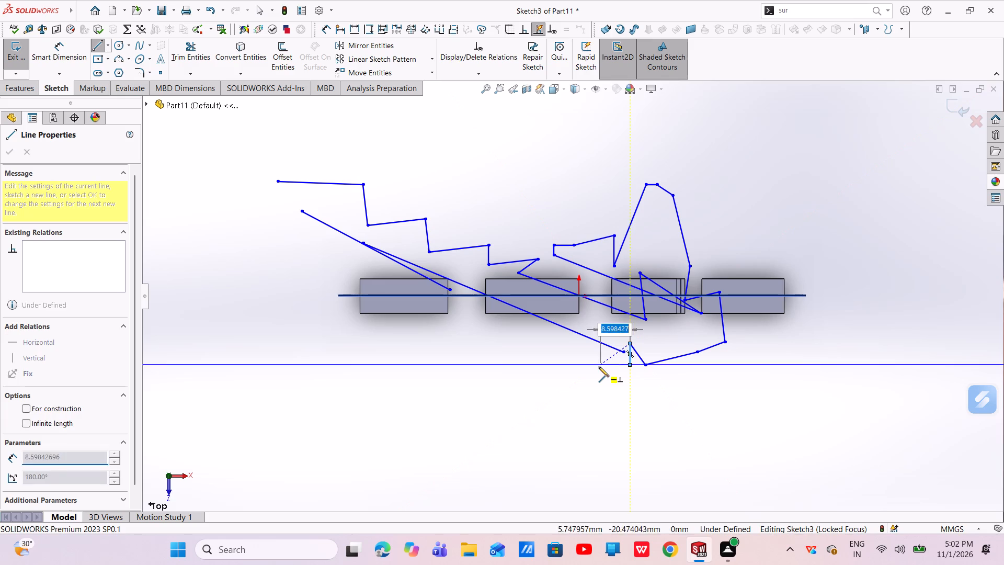
Extend the chain in steps below the second block towards the first, including segments of about 9, 16, 19 and 9 mm.
{"action": "left_click", "coordinate": [599, 367]}
{"action": "left_click", "coordinate": [545, 377]}
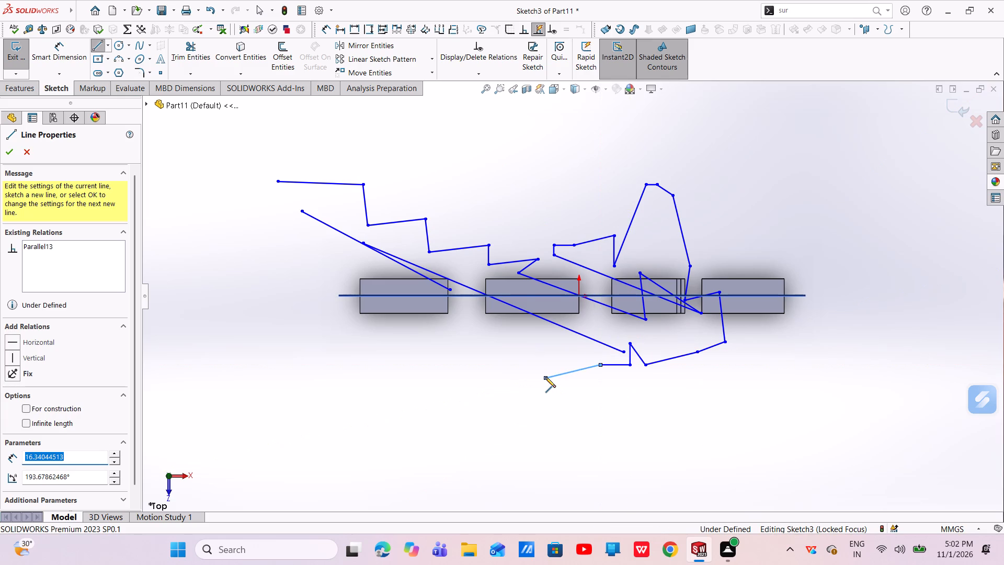
{"action": "left_click", "coordinate": [539, 362]}
{"action": "left_click", "coordinate": [475, 359]}
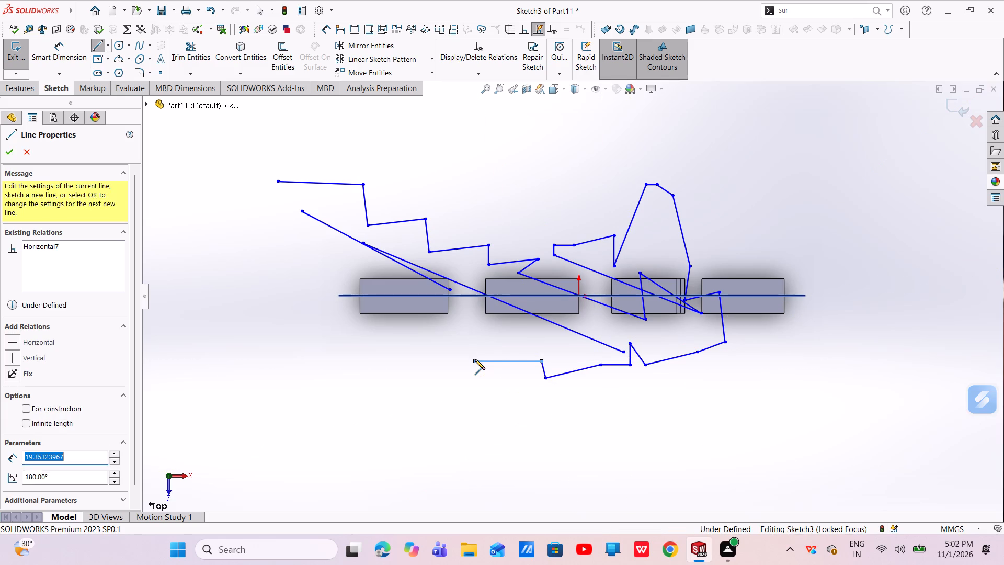
{"action": "left_click", "coordinate": [467, 333]}
{"action": "left_click", "coordinate": [438, 341]}
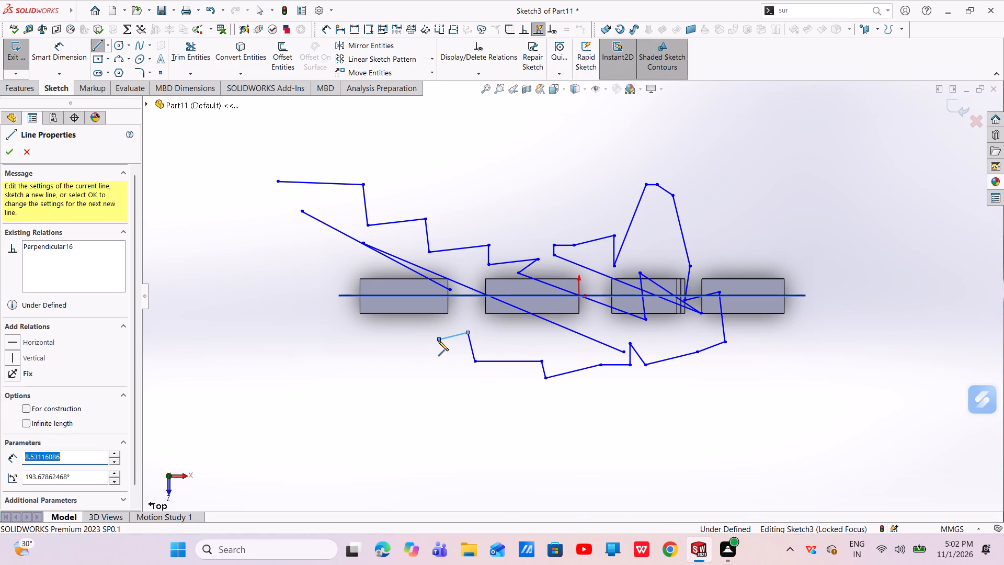
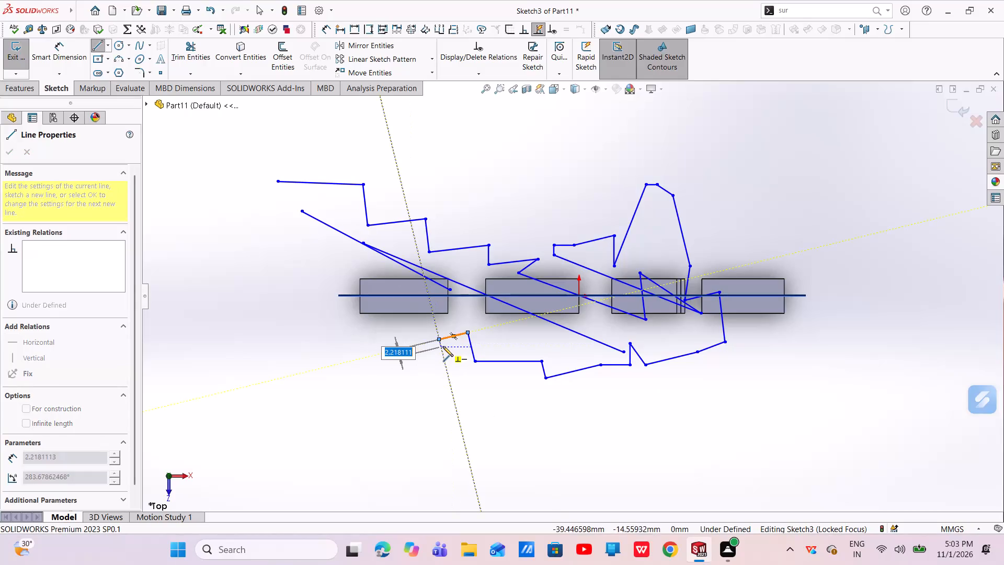
Continue the line chain below the first block with short connected segments, including ones of about 2.2, 2.6 and 1.4 mm.
{"action": "left_click", "coordinate": [443, 346]}
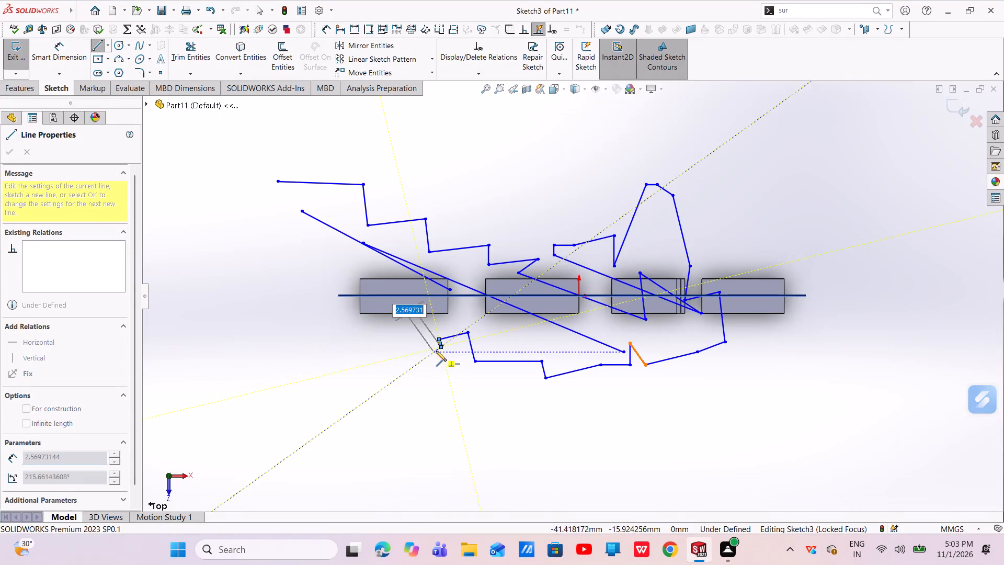
{"action": "left_click", "coordinate": [436, 351]}
{"action": "left_click", "coordinate": [429, 353]}
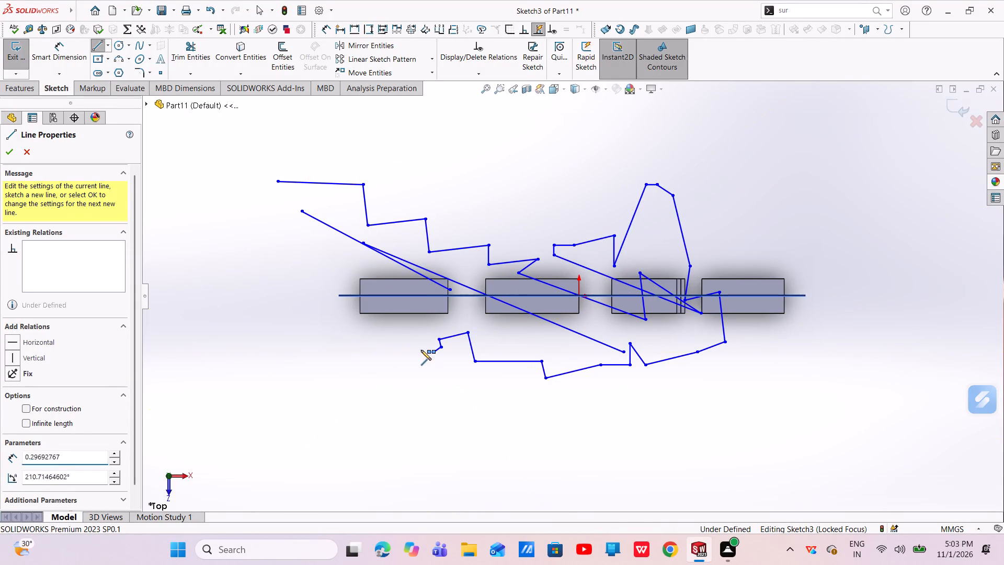
{"action": "left_click", "coordinate": [417, 347]}
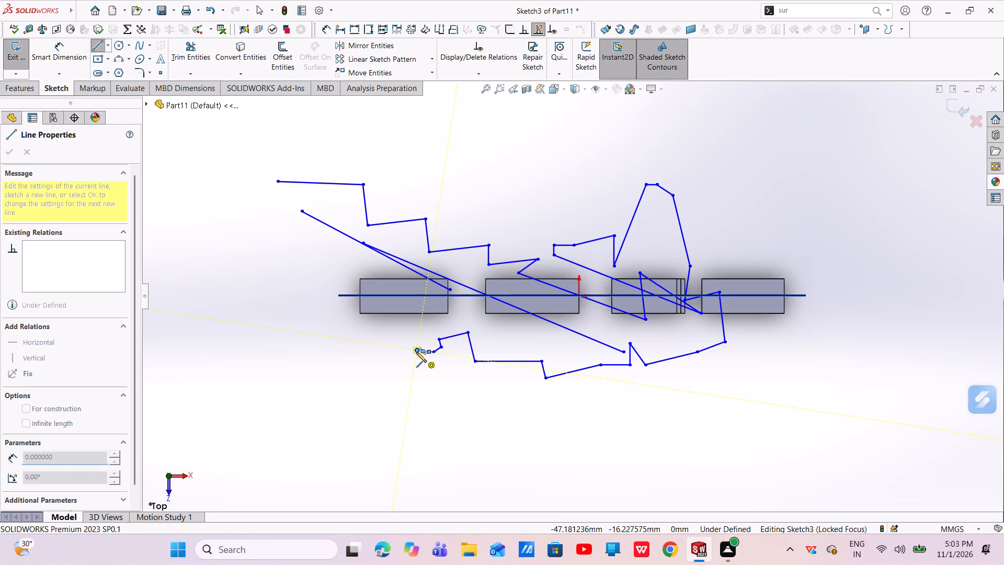
{"action": "left_click", "coordinate": [416, 352]}
{"action": "left_click", "coordinate": [422, 355]}
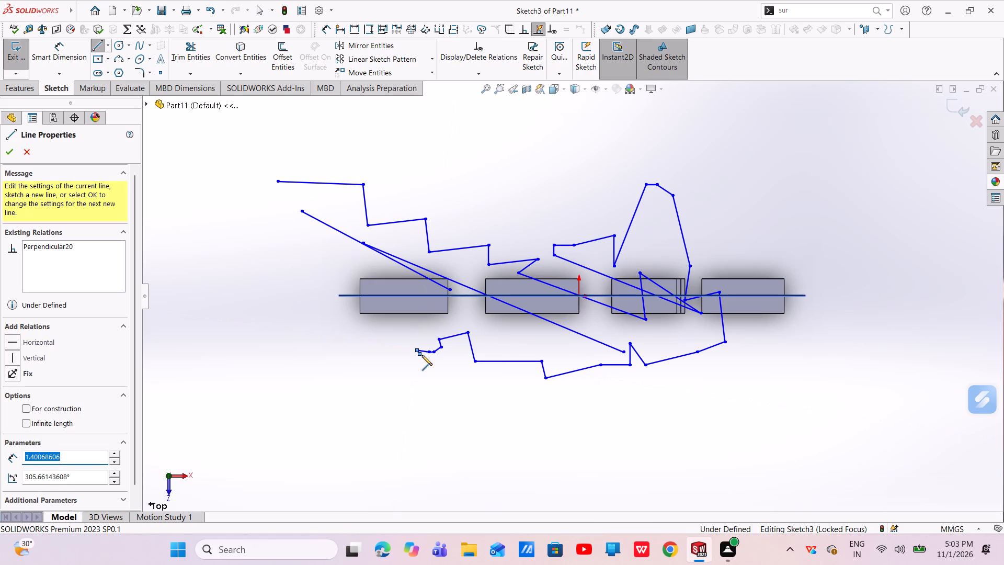
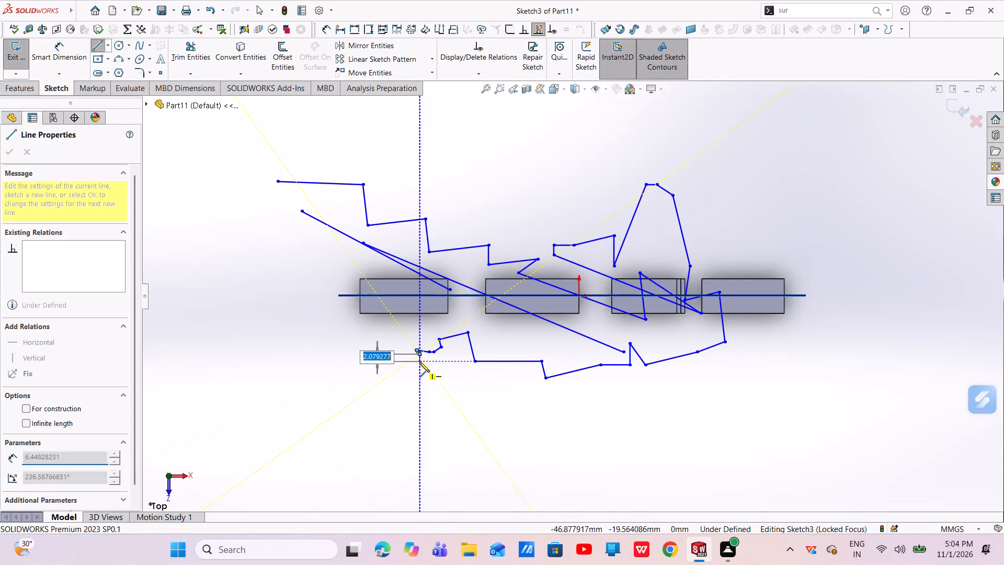
Continue the line chain below the first block with a downward segment about 2.1 mm long and a nearly horizontal one about 3.5 mm long.
{"action": "left_click", "coordinate": [419, 359]}
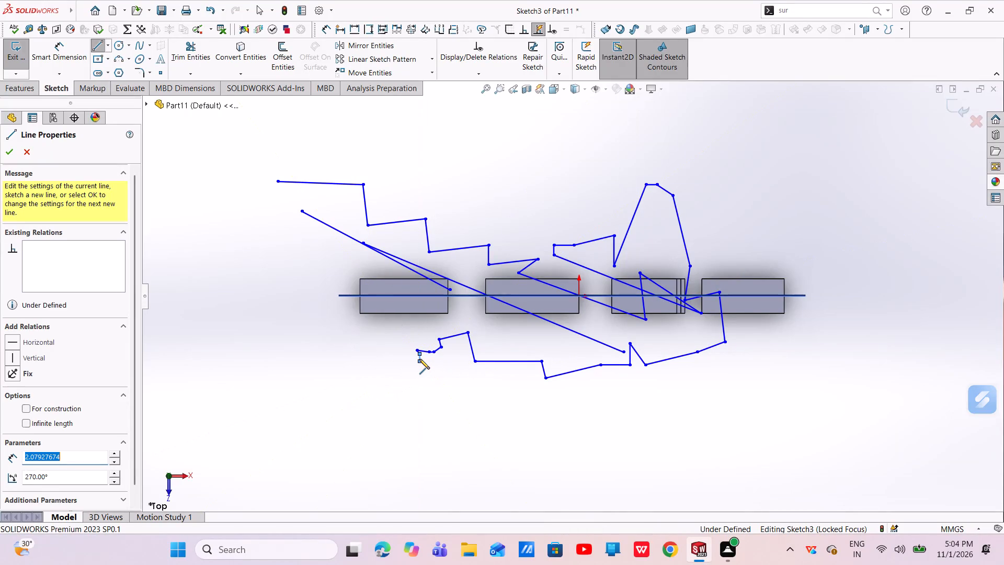
{"action": "left_click", "coordinate": [419, 361]}
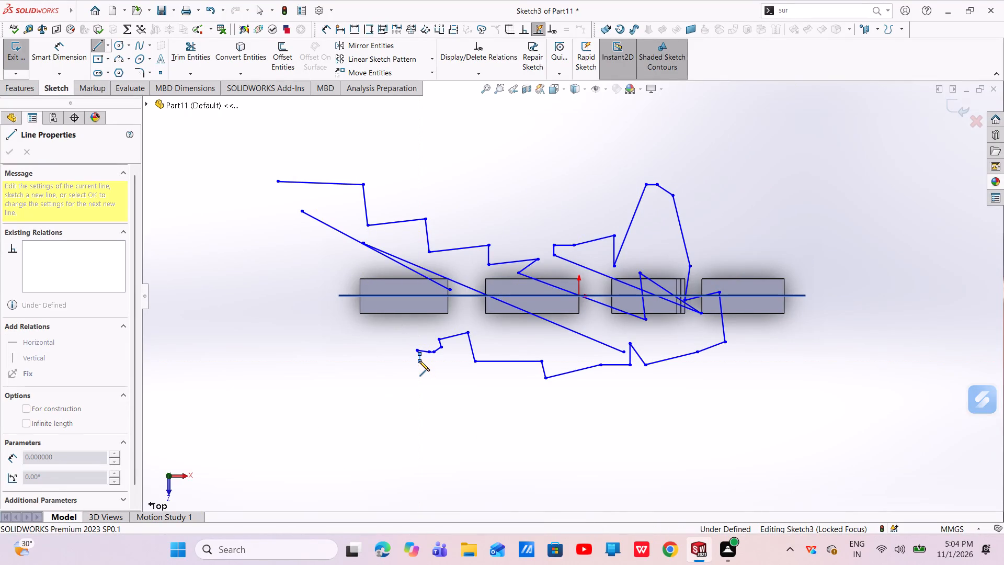
{"action": "left_click", "coordinate": [431, 365]}
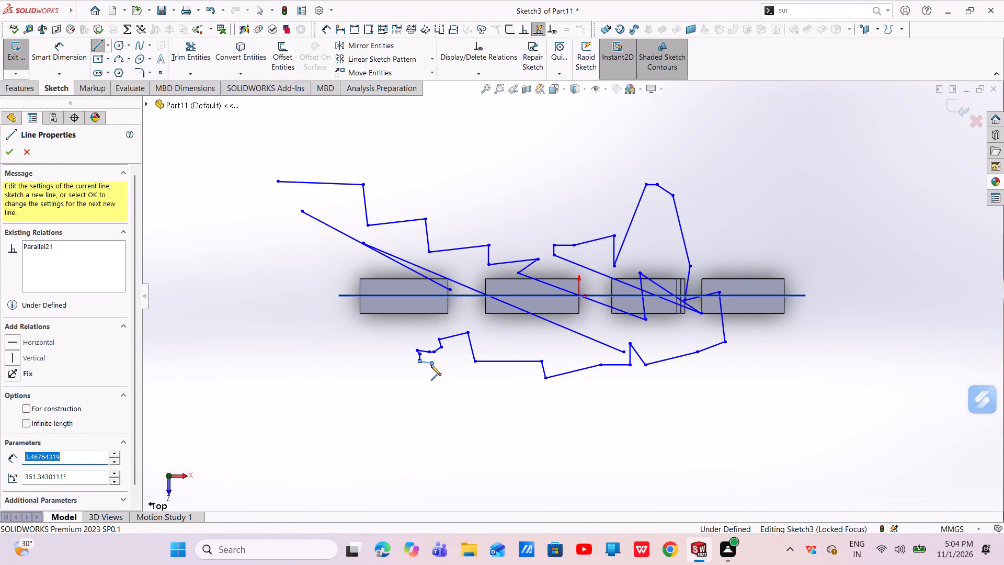
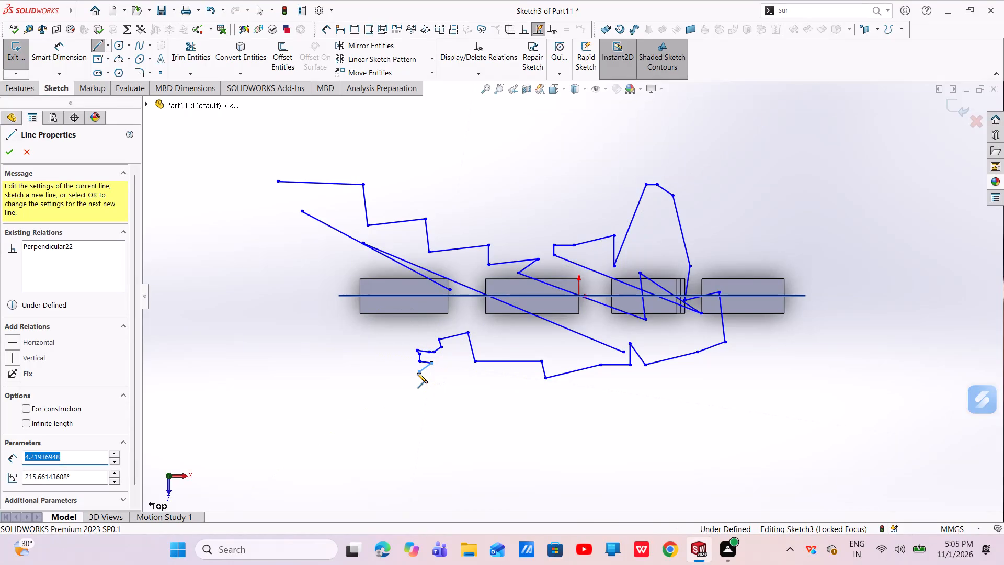
Close the line chain below the first block into a small pointed region, ending on the chain's existing vertex.
{"action": "left_click", "coordinate": [417, 373]}
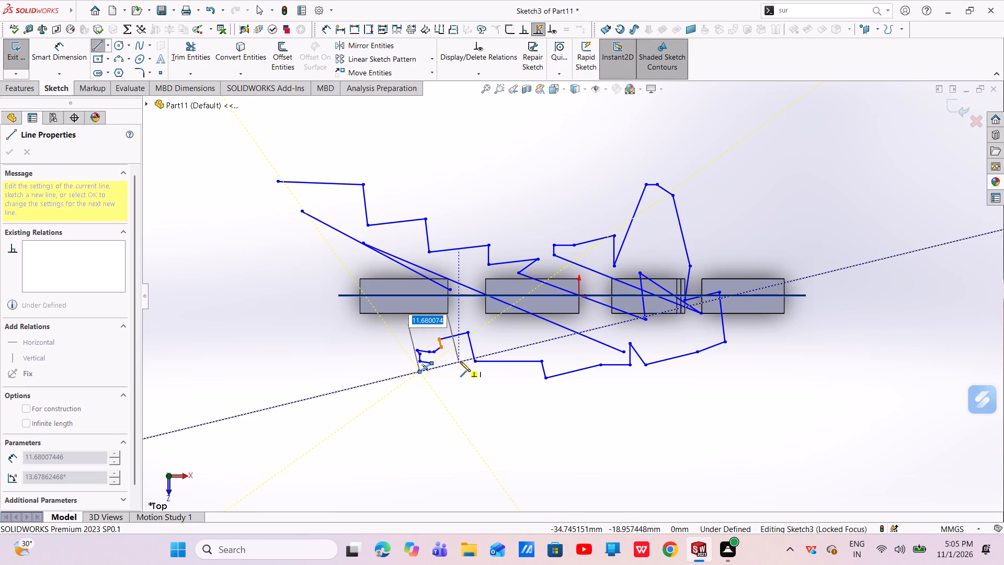
{"action": "left_click", "coordinate": [447, 382]}
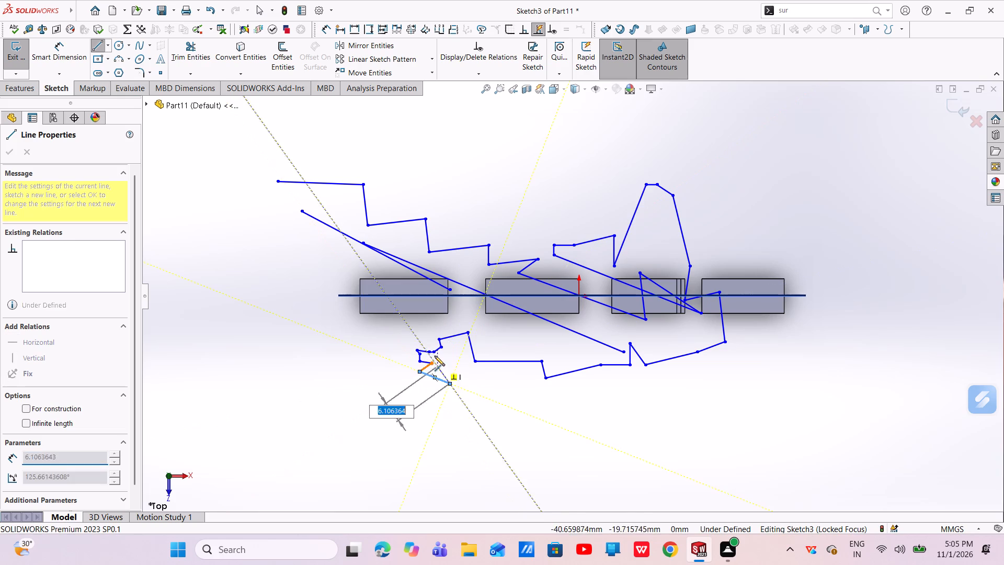
{"action": "left_click", "coordinate": [432, 351]}
Sketch a new chain around the first block's outer end with segments about 5 mm, 12.1 mm and 7.5 mm long.
{"action": "left_click", "coordinate": [370, 352]}
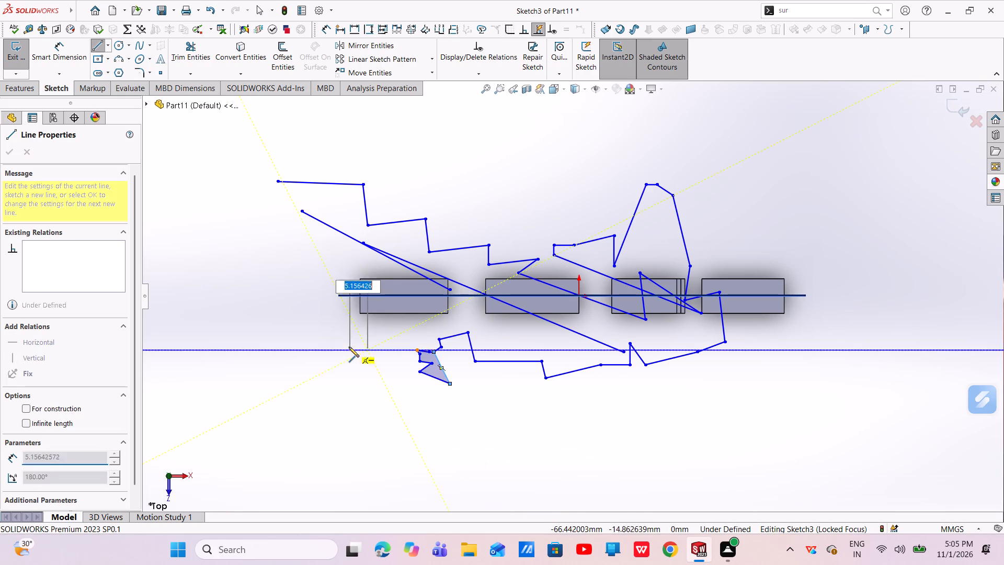
{"action": "left_click", "coordinate": [349, 347]}
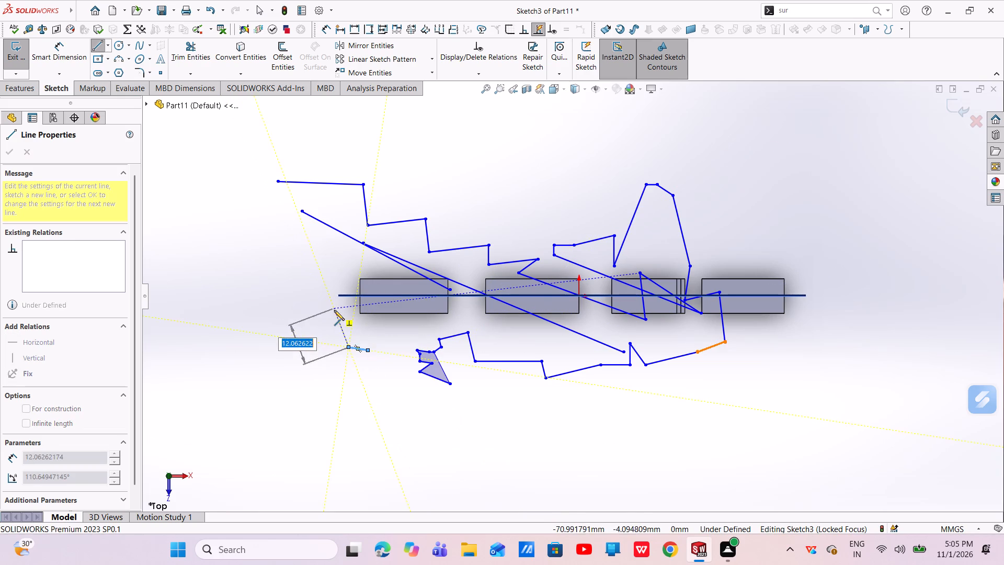
{"action": "left_click", "coordinate": [334, 310]}
{"action": "left_click", "coordinate": [327, 282]}
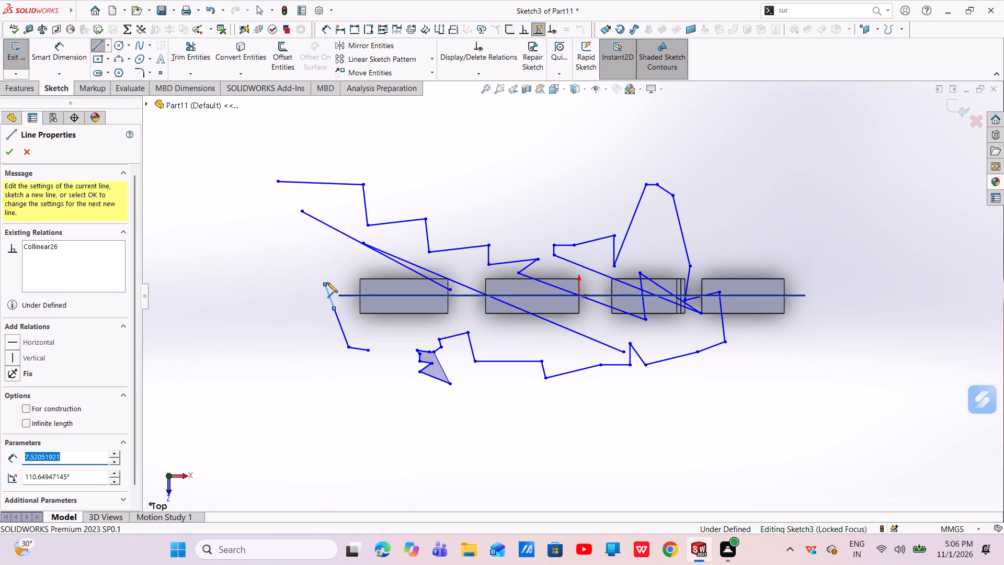
Continue the chain over the first block's upper outer corner with zigzag segments, including about 1.3 mm horizontal and 6.4 mm sloping down.
{"action": "left_click", "coordinate": [328, 284]}
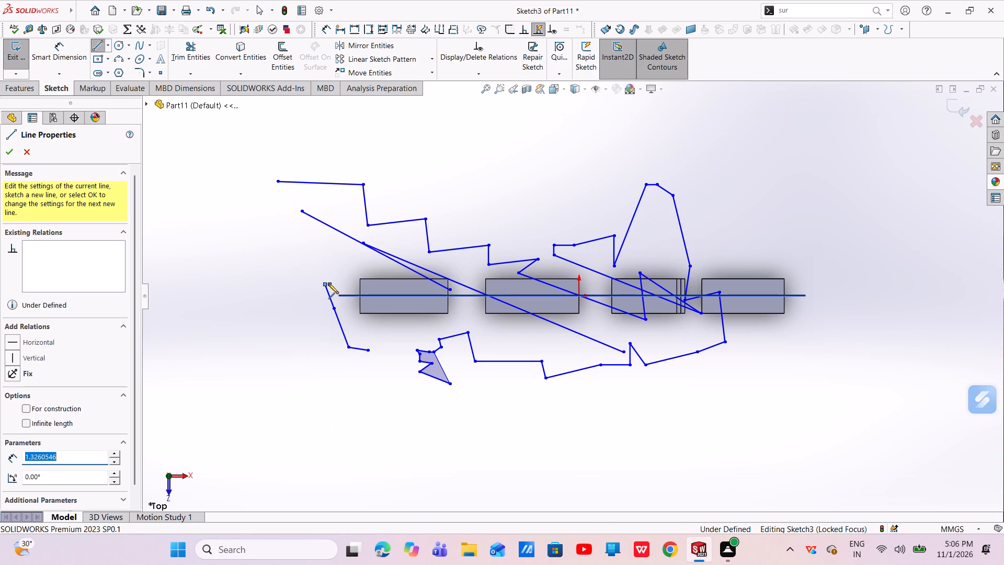
{"action": "left_click", "coordinate": [332, 285]}
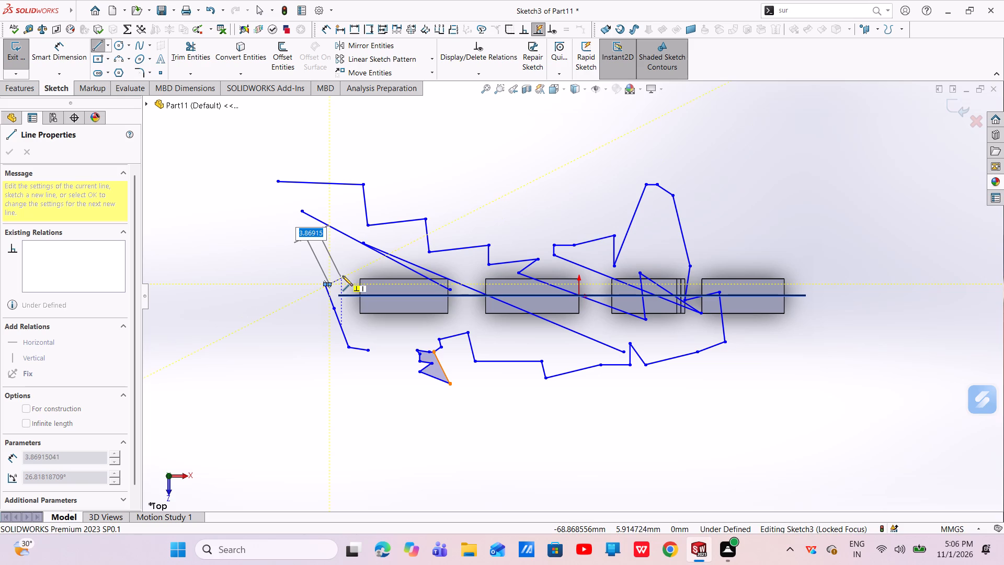
{"action": "left_click", "coordinate": [349, 276]}
{"action": "left_click", "coordinate": [364, 290]}
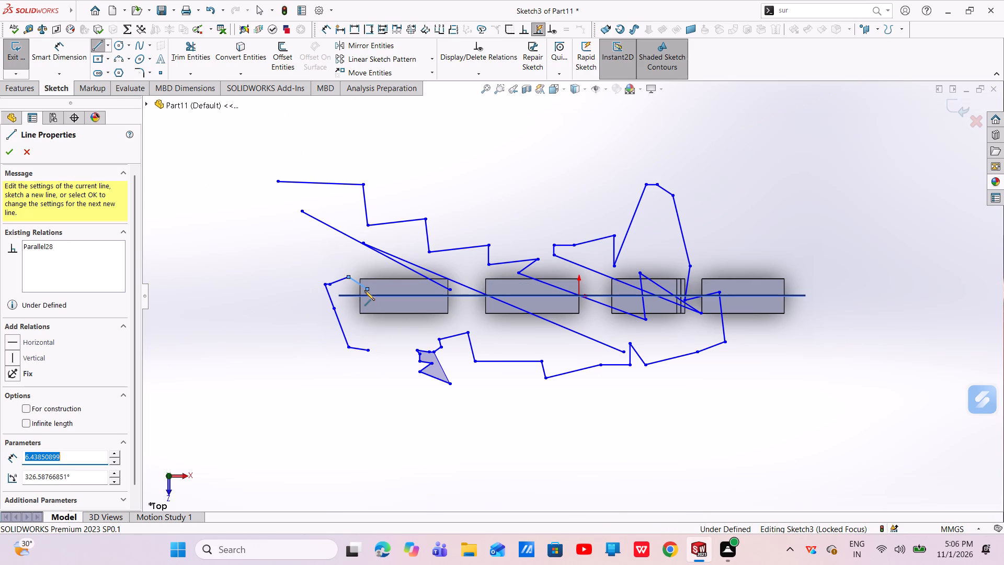
{"action": "left_click", "coordinate": [373, 269]}
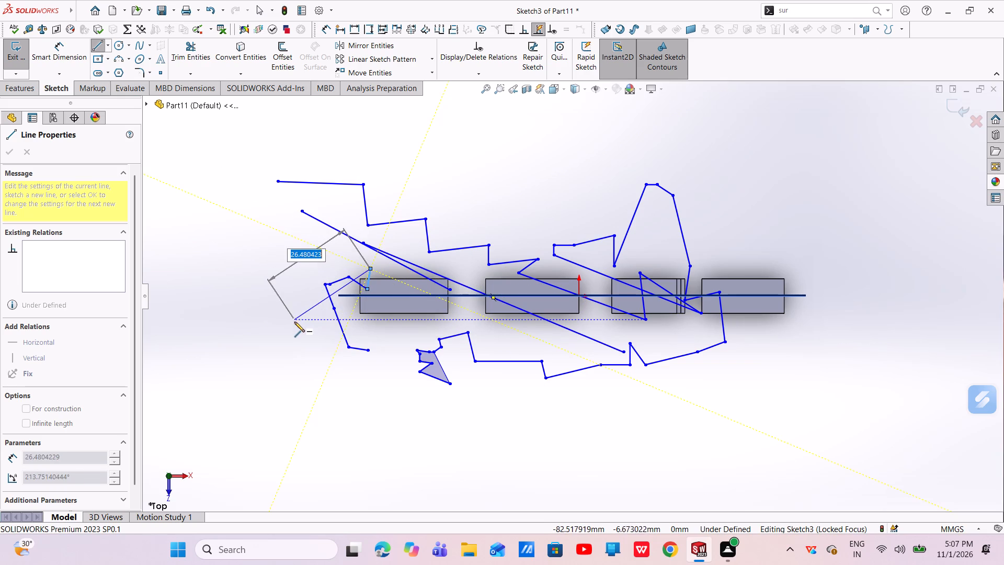
Add a diagonal about 58.9 mm long to below the second block, a 4.7 mm segment upward, and a 23.5 mm segment back into that block.
{"action": "left_click", "coordinate": [549, 373]}
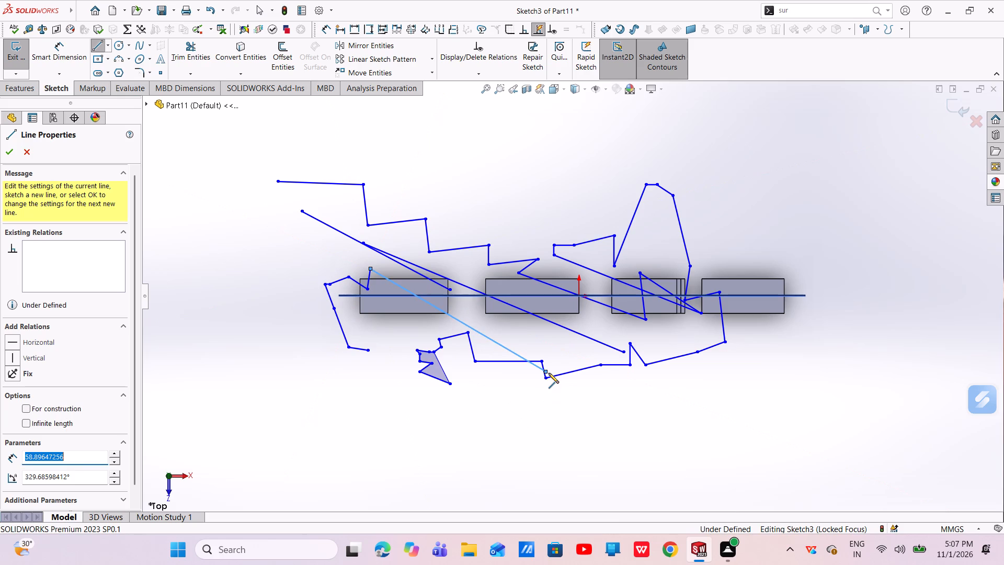
{"action": "left_click", "coordinate": [548, 369]}
{"action": "left_click", "coordinate": [552, 355]}
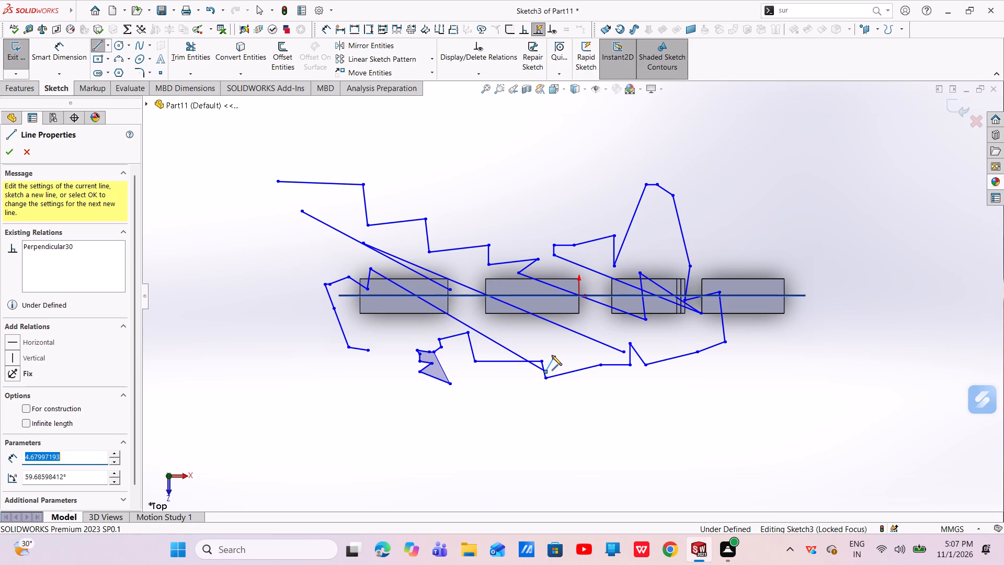
{"action": "left_click", "coordinate": [552, 355]}
{"action": "left_click", "coordinate": [495, 302]}
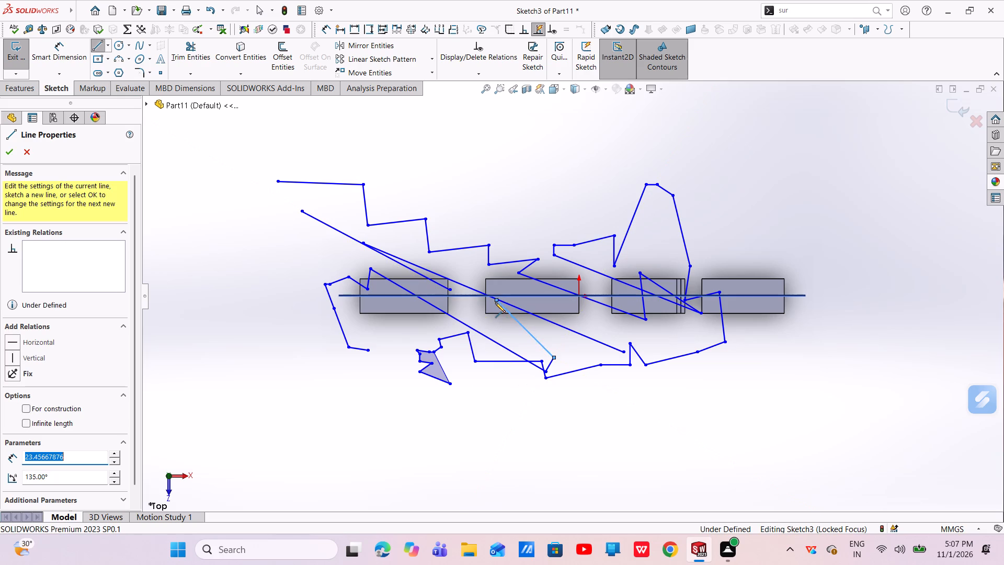
Extend the chain to the first block's inner edge, upward about 7.5 mm and 4.4 mm, across horizontally, and about 9.3 mm down toward the second block.
{"action": "left_click", "coordinate": [445, 288]}
{"action": "left_click", "coordinate": [448, 262]}
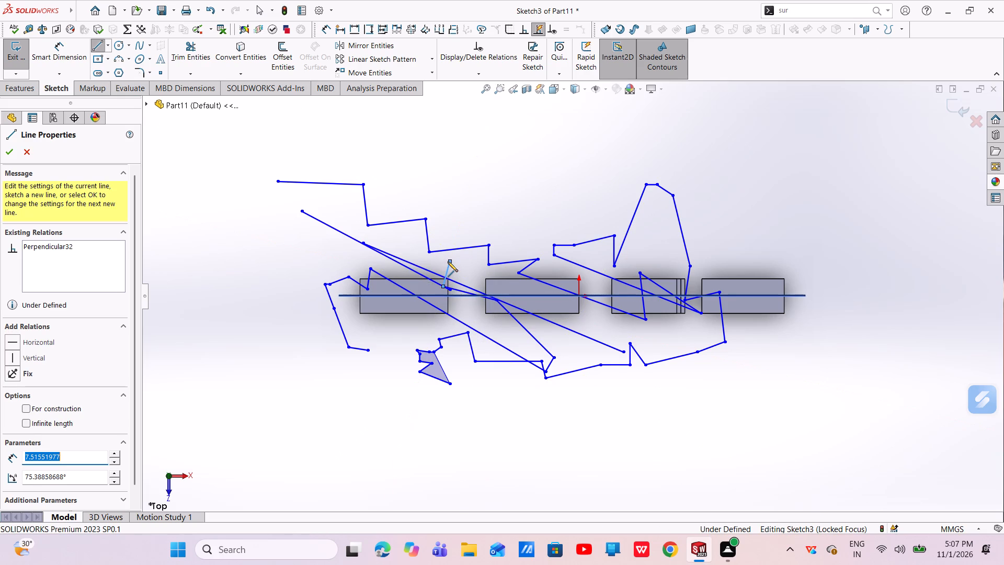
{"action": "left_click", "coordinate": [453, 245]}
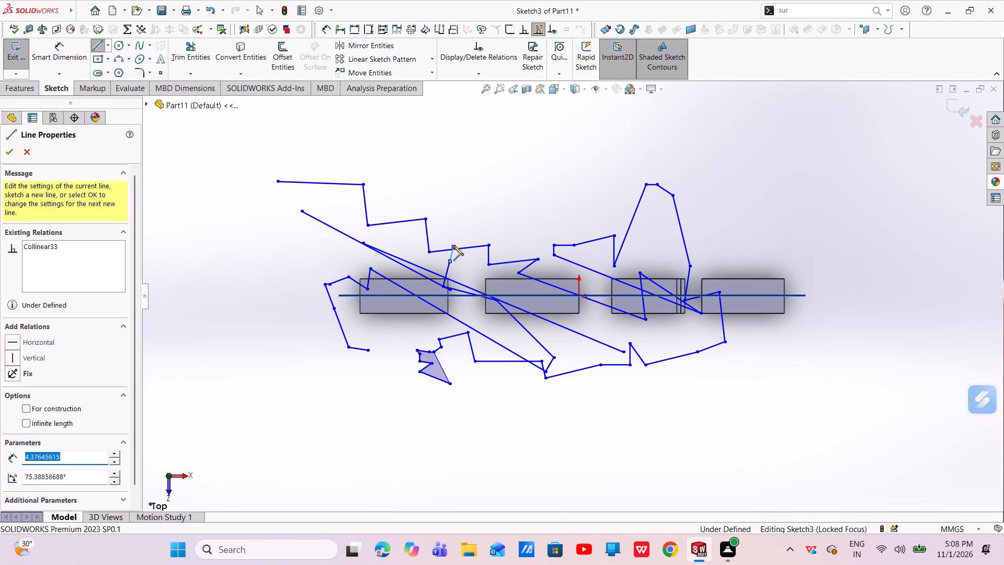
{"action": "left_click", "coordinate": [476, 250]}
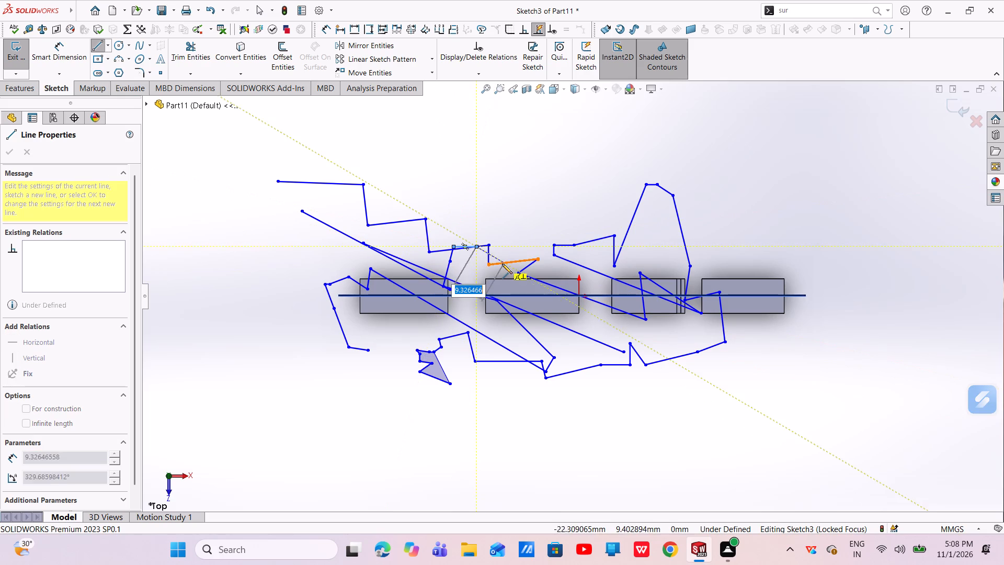
{"action": "left_click", "coordinate": [502, 264]}
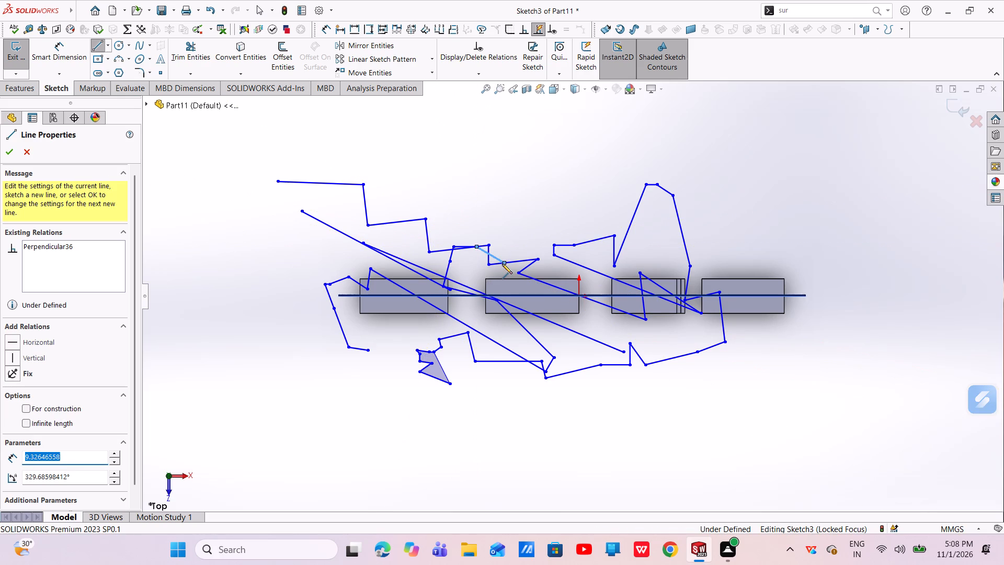
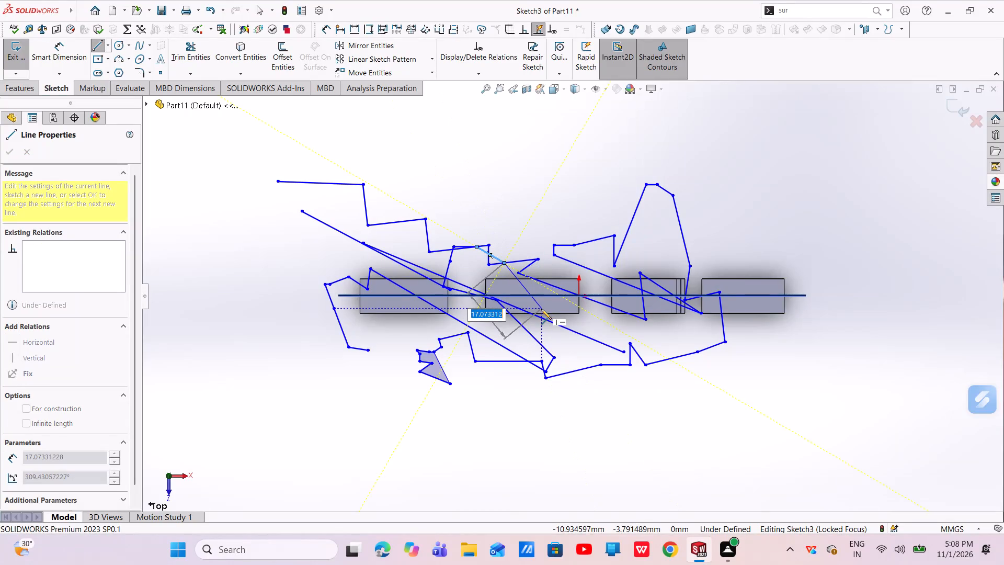
Extend the chain about 17.1 mm down into the second block and back above it, including segments about 14.2 mm and 6.2 mm long.
{"action": "left_click", "coordinate": [541, 309]}
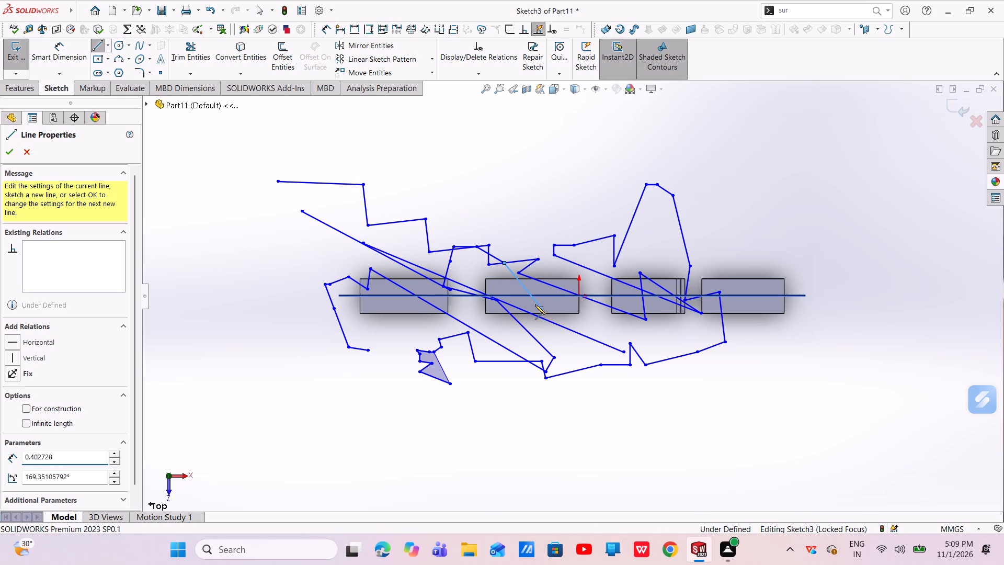
{"action": "left_click", "coordinate": [526, 287]}
{"action": "left_click", "coordinate": [541, 241]}
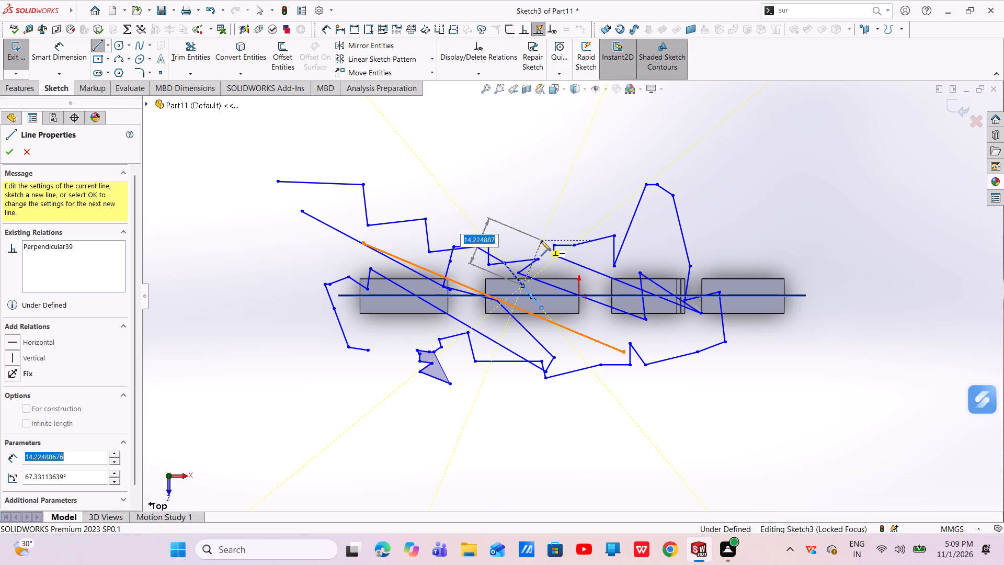
{"action": "left_click", "coordinate": [519, 245]}
{"action": "left_click", "coordinate": [521, 223]}
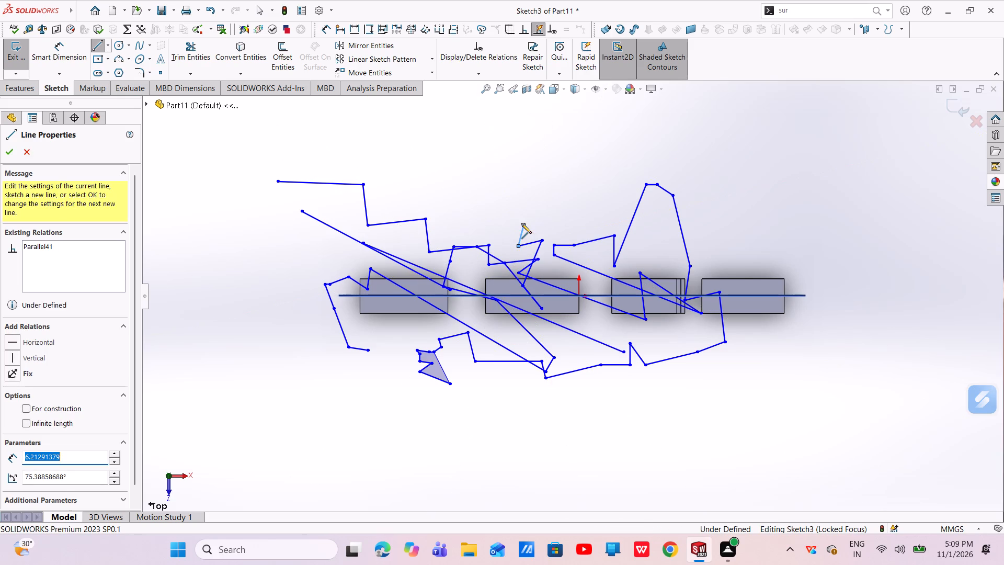
Continue the chain into a five-sided loop above the second block, including about 6.7 mm vertically upward and 6.8 mm sloping down.
{"action": "left_click", "coordinate": [539, 207]}
{"action": "left_click", "coordinate": [488, 203]}
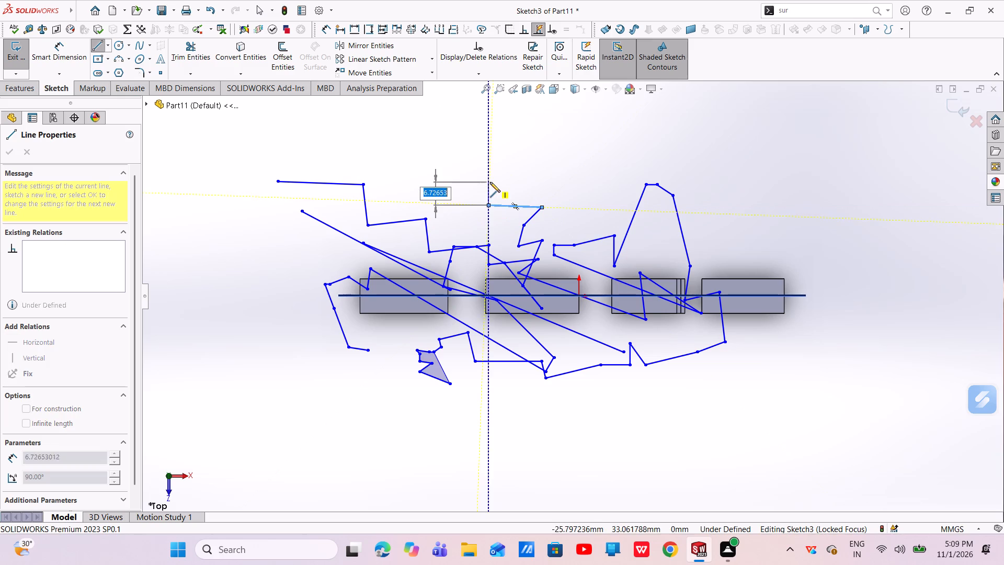
{"action": "left_click", "coordinate": [490, 182]}
{"action": "left_click", "coordinate": [527, 172]}
{"action": "left_click", "coordinate": [551, 184]}
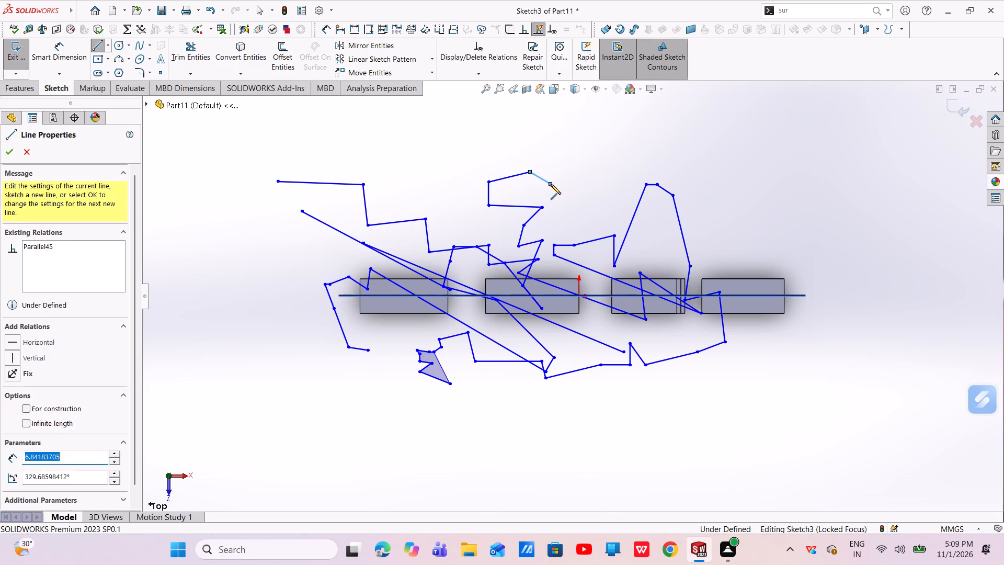
{"action": "left_click", "coordinate": [546, 204]}
Zigzag the chain from the loop toward the third block with segments including about 5.9 mm, 8.1 mm vertically down, 5.4 mm and 5 mm horizontal.
{"action": "left_click", "coordinate": [562, 197]}
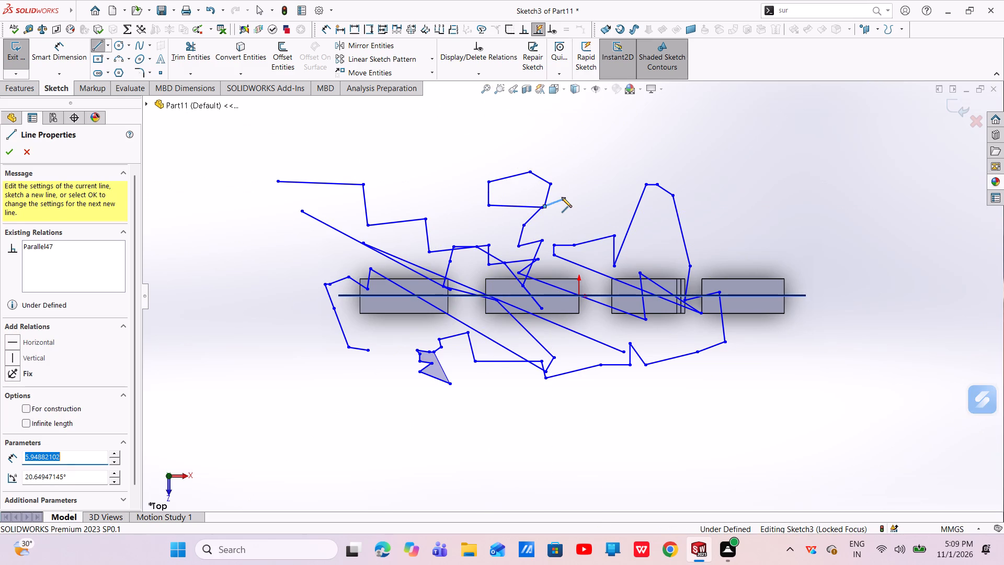
{"action": "left_click", "coordinate": [577, 162]}
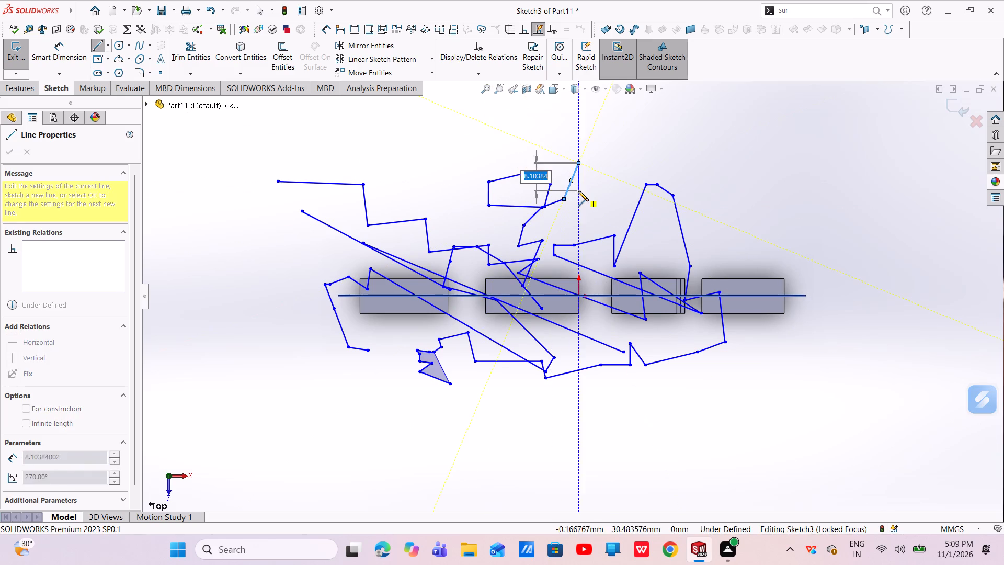
{"action": "left_click", "coordinate": [578, 191]}
{"action": "left_click", "coordinate": [592, 209]}
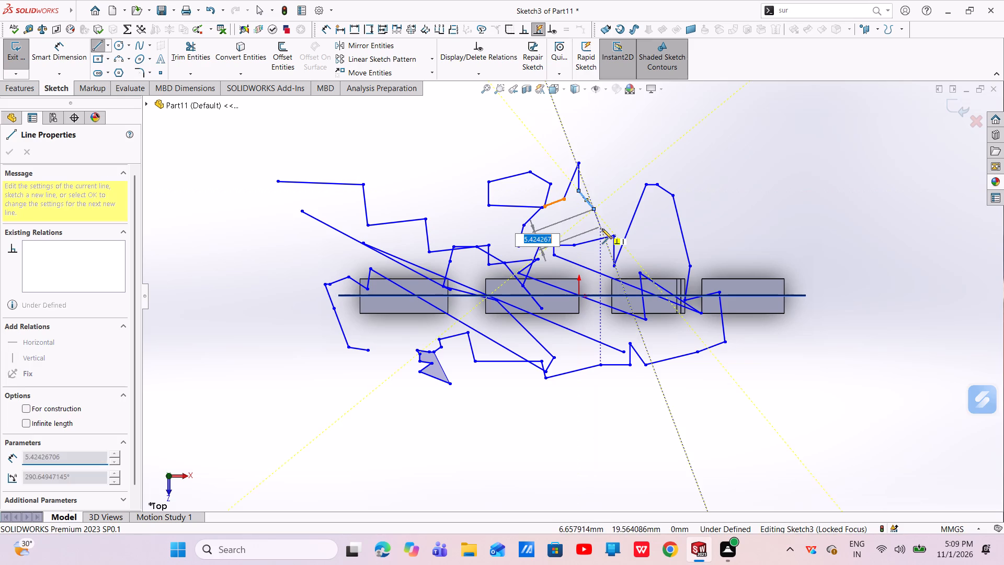
{"action": "left_click", "coordinate": [602, 229]}
{"action": "left_click", "coordinate": [619, 224]}
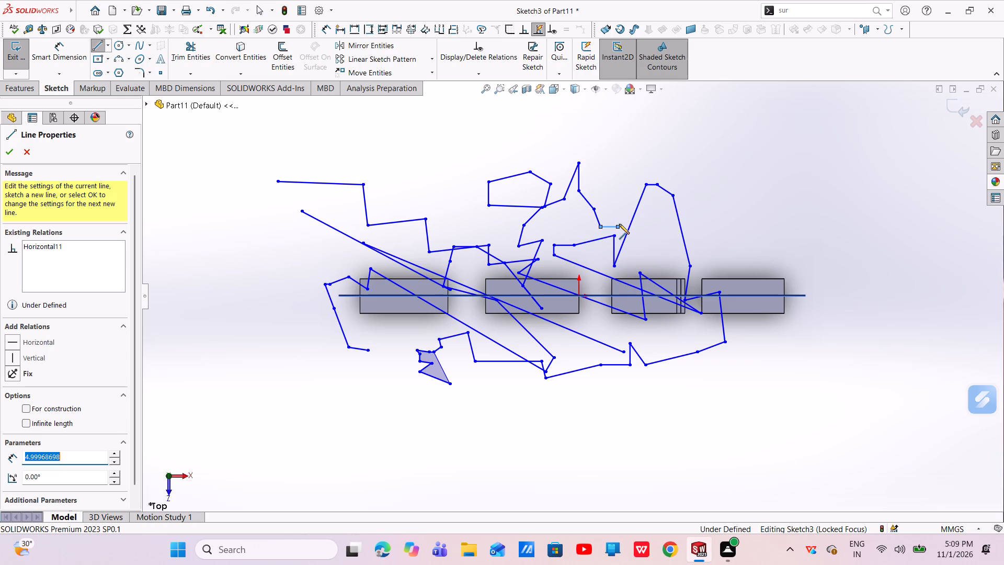
Run the chain up about 14.6 mm above the third block, around a notch and a four-sided outline with about 11.4 mm and 8.7 mm sides.
{"action": "left_click", "coordinate": [626, 175]}
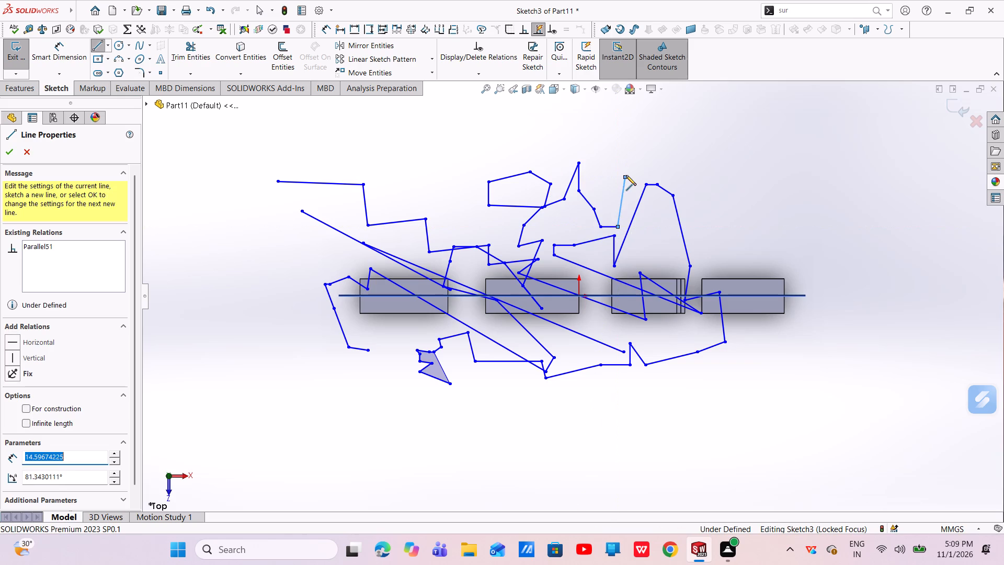
{"action": "left_click", "coordinate": [608, 175]}
{"action": "left_click", "coordinate": [621, 190]}
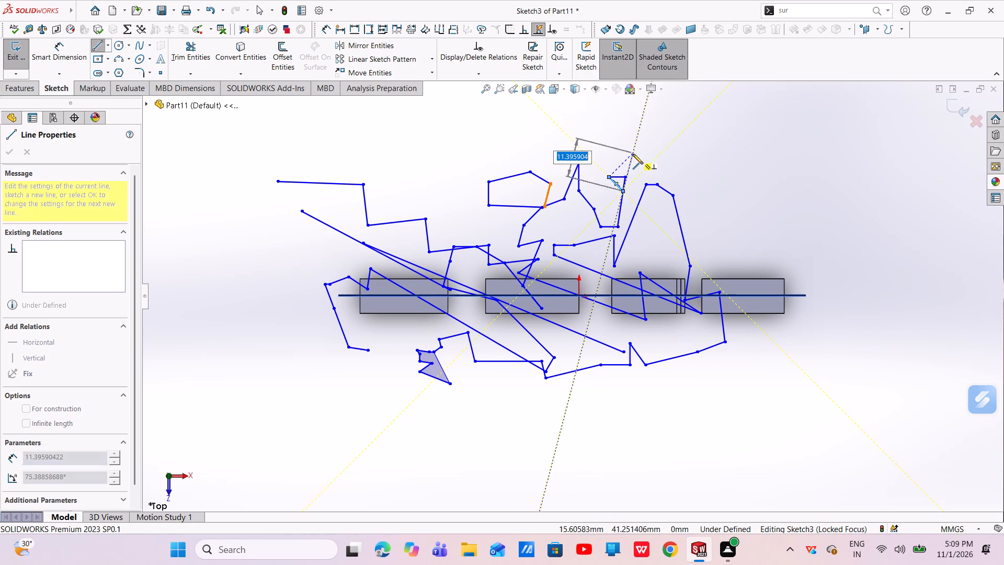
{"action": "left_click", "coordinate": [633, 154]}
{"action": "left_click", "coordinate": [679, 161]}
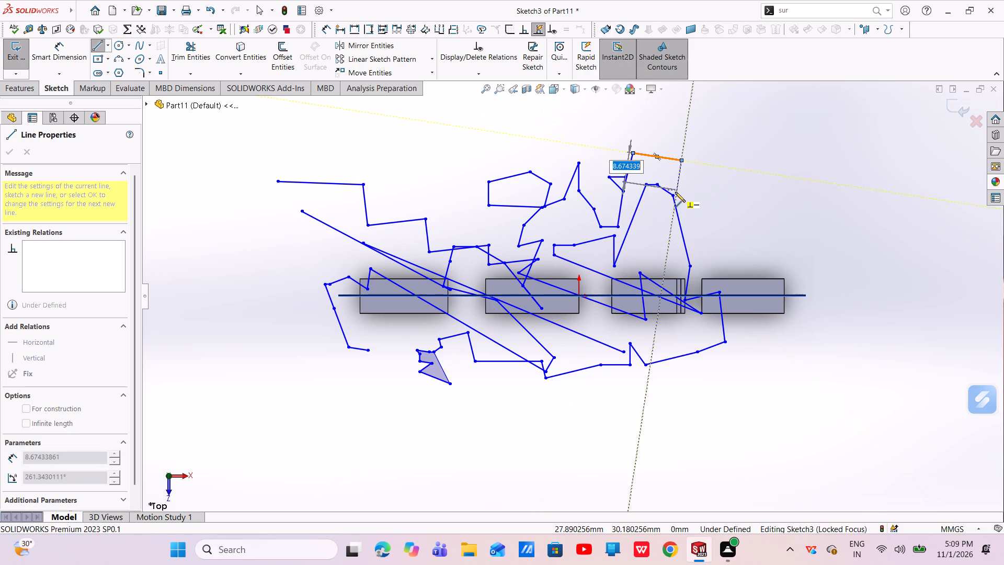
{"action": "left_click", "coordinate": [675, 192]}
{"action": "left_click", "coordinate": [632, 189]}
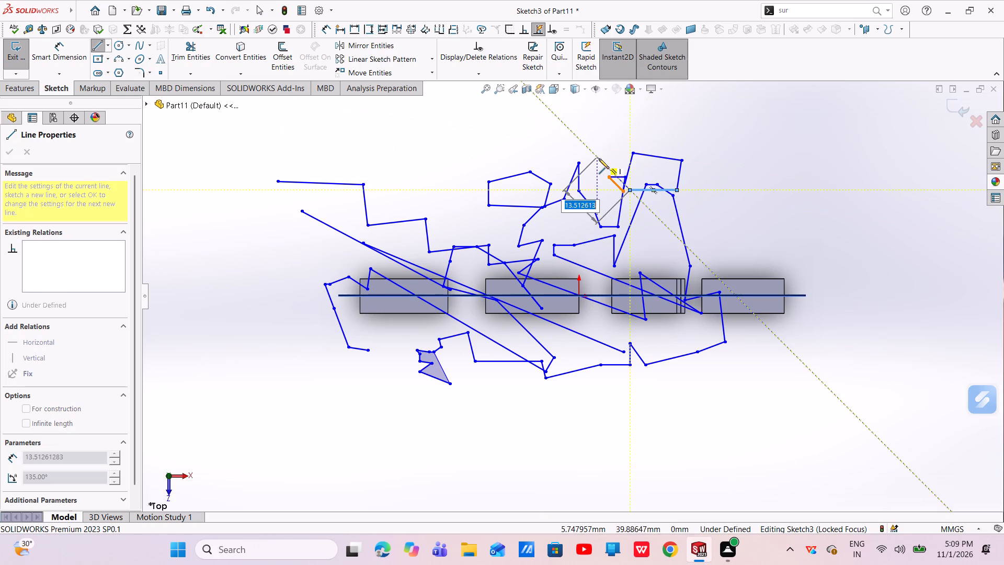
Continue about 13.5 mm at 135°, over a peak and about 7.6 mm down, and back above the second block, ending with an 11.3 mm segment.
{"action": "left_click", "coordinate": [599, 159]}
{"action": "left_click", "coordinate": [646, 138]}
{"action": "left_click", "coordinate": [653, 165]}
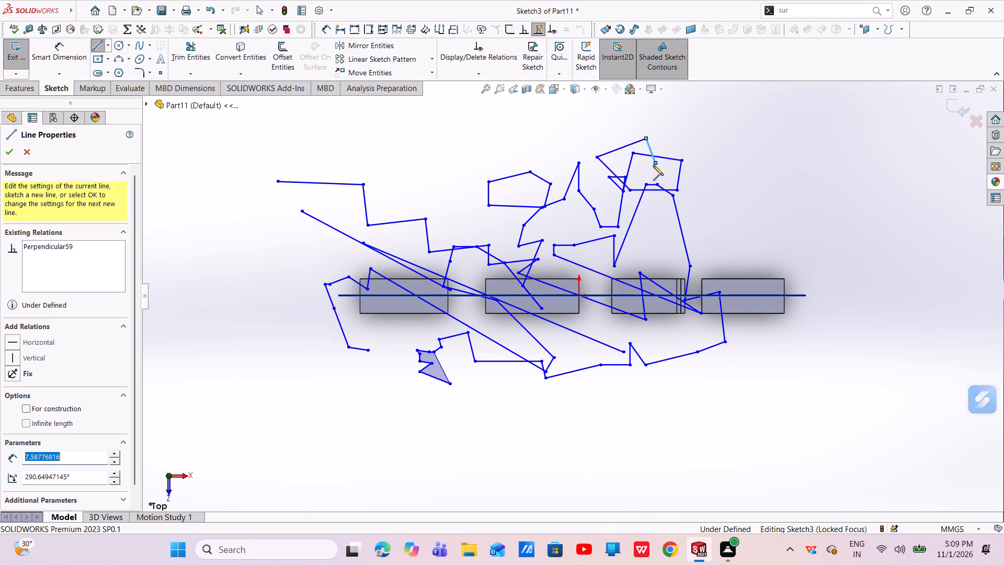
{"action": "left_click", "coordinate": [558, 169]}
{"action": "left_click", "coordinate": [522, 151]}
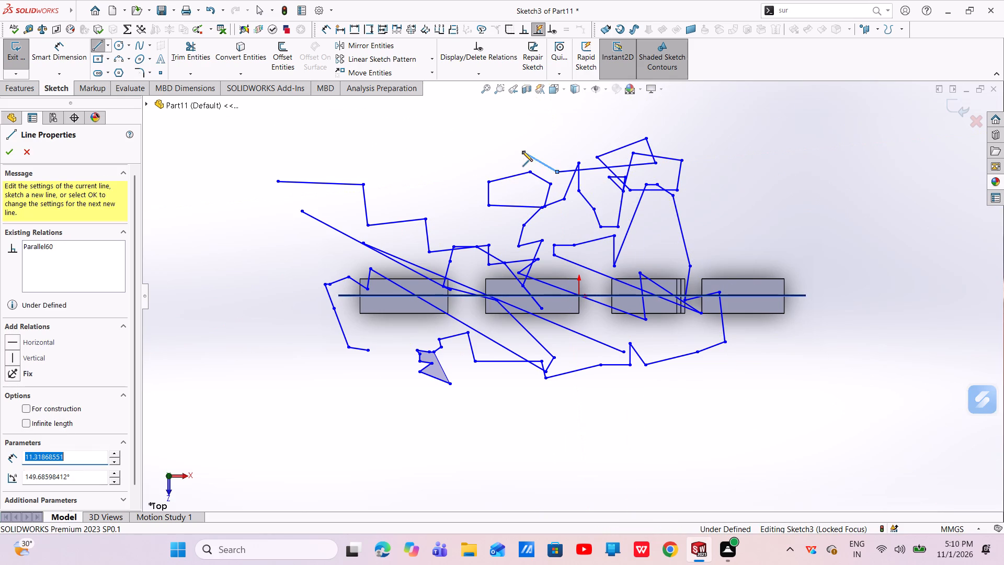
Sweep the chain around the five-sided loop with long segments, including about 27.8 mm upward, ending with a horizontal run toward the first block.
{"action": "left_click_drag", "start_coordinate": [504, 226], "coordinate": [443, 221]}
{"action": "left_click_drag", "start_coordinate": [443, 221], "coordinate": [486, 131]}
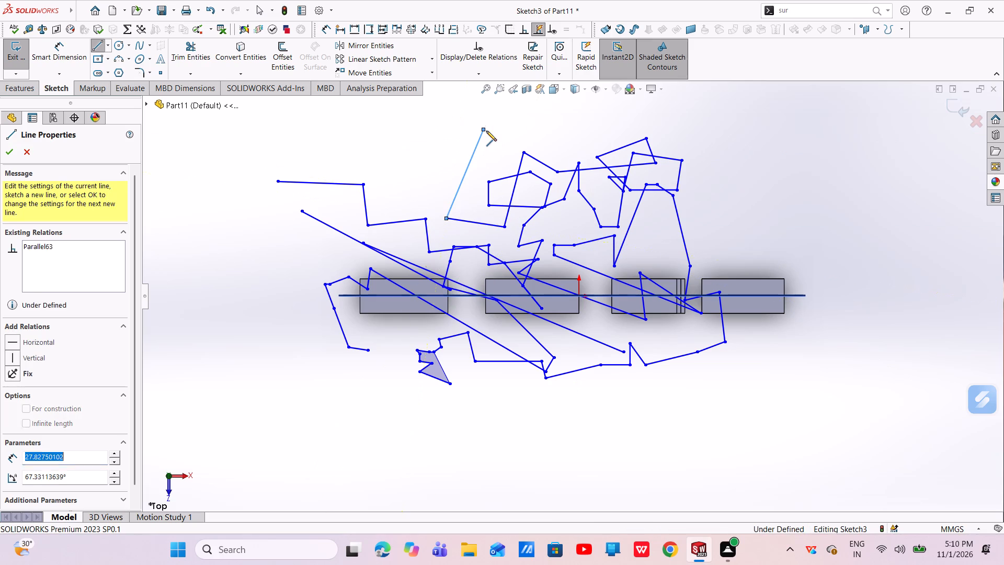
{"action": "left_click", "coordinate": [486, 131]}
{"action": "left_click", "coordinate": [589, 146]}
{"action": "left_click_drag", "start_coordinate": [532, 217], "coordinate": [425, 213]}
{"action": "left_click", "coordinate": [425, 213]}
Finish the chain above the first block with a segment about 10.1 mm long and a small triangle closed by a 7.2 mm side.
{"action": "left_click", "coordinate": [402, 193]}
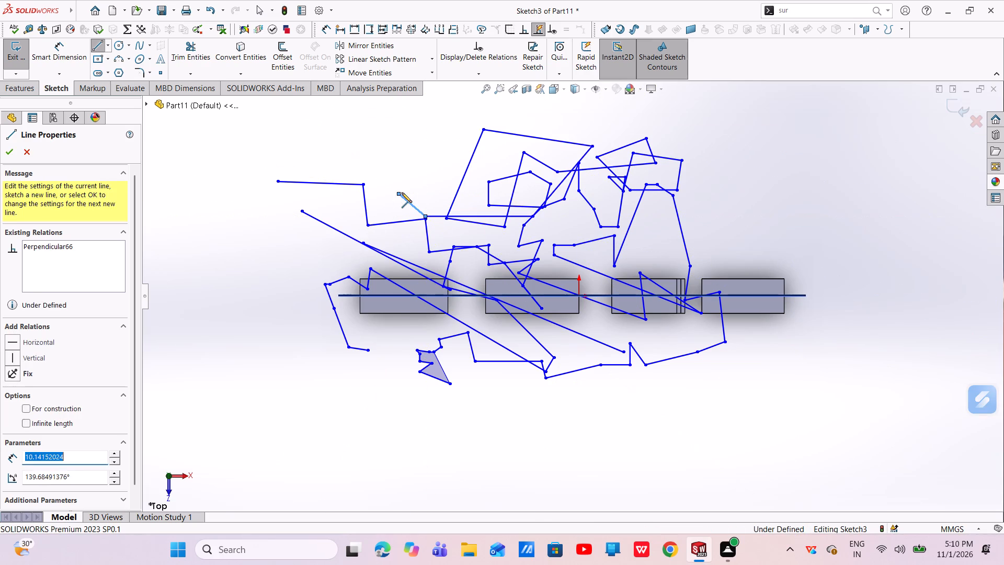
{"action": "left_click", "coordinate": [398, 182]}
{"action": "left_click", "coordinate": [382, 210]}
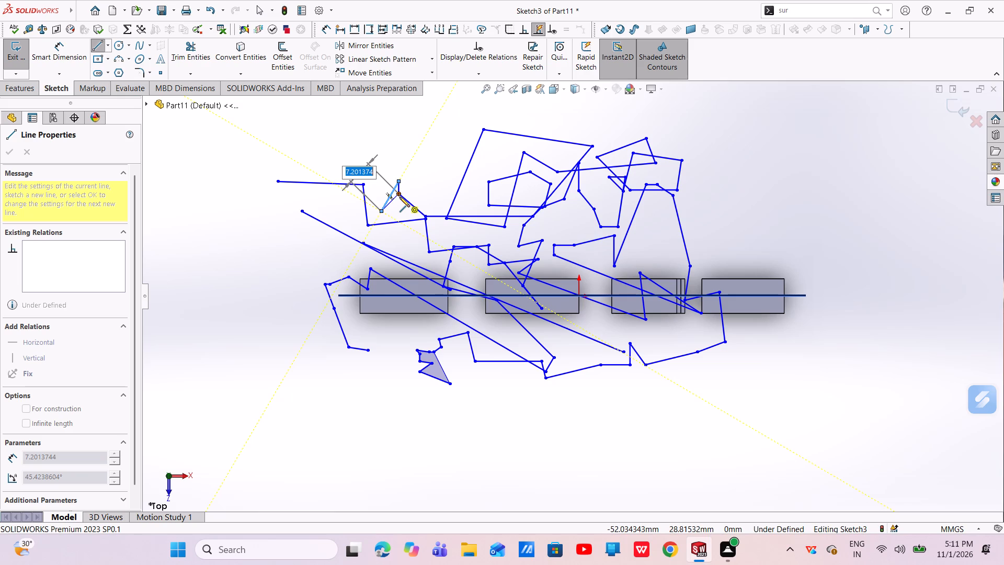
{"action": "left_click", "coordinate": [400, 197]}
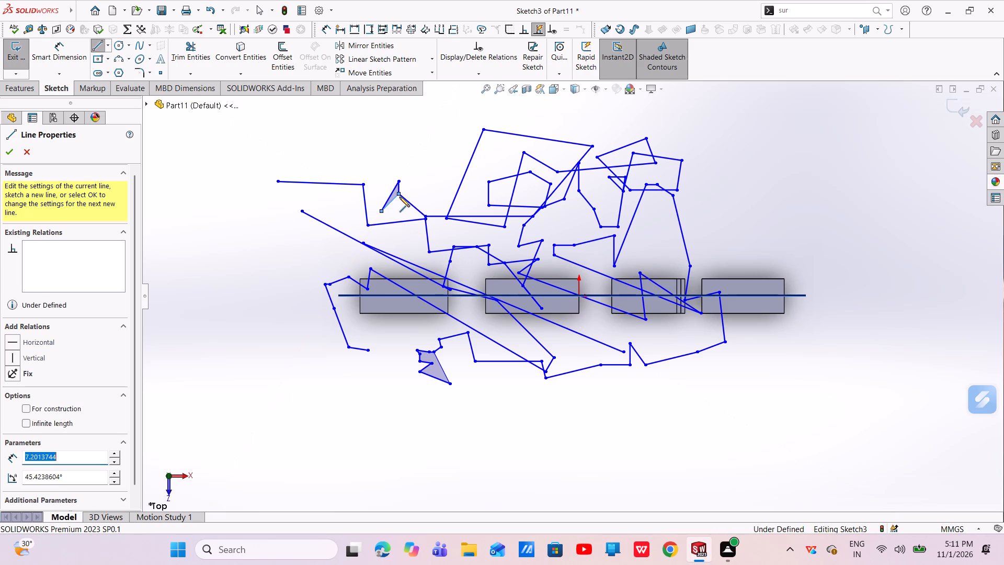
Start a new line just beside the small triangle above the first block.
{"action": "left_click", "coordinate": [419, 194]}
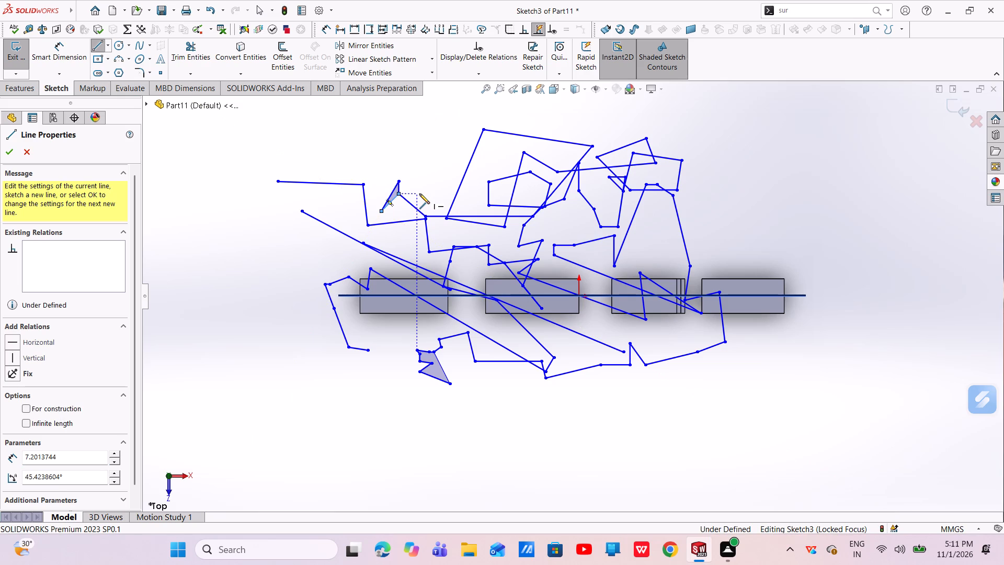
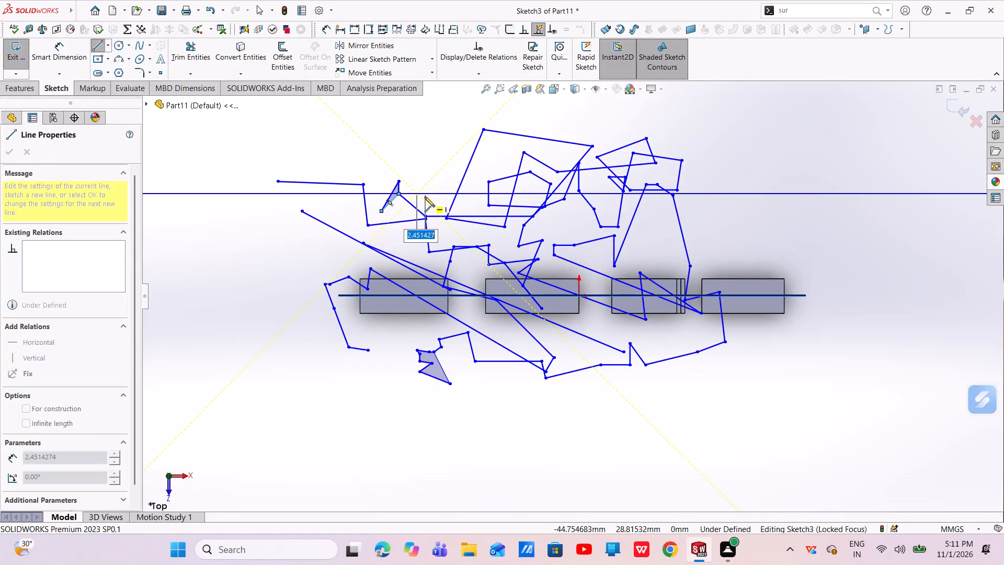
Draw the started line about 6.2 mm at 247°, then continue with short segments downward, ending about 2.1 mm at 337°.
{"action": "left_click", "coordinate": [410, 213]}
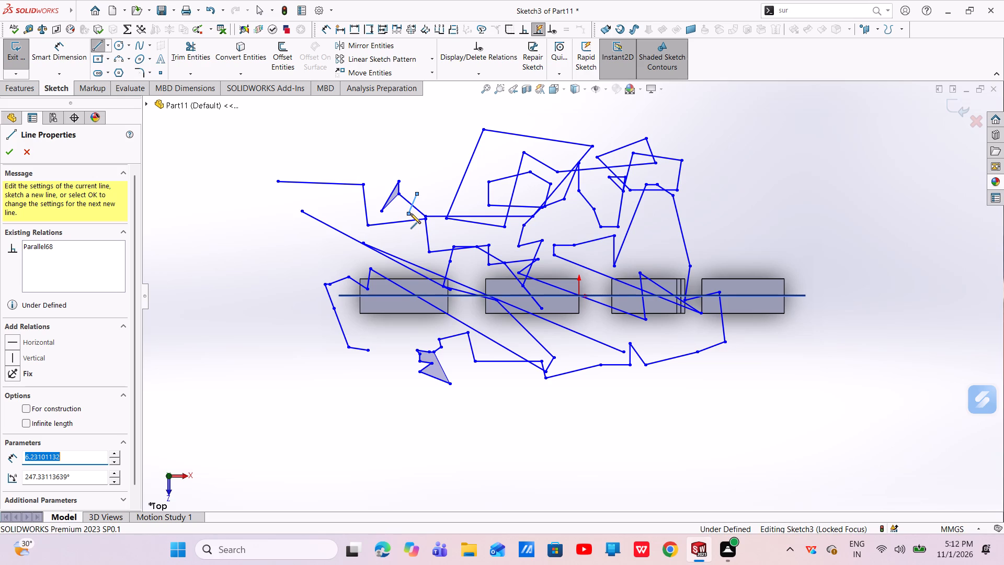
{"action": "left_click", "coordinate": [410, 213]}
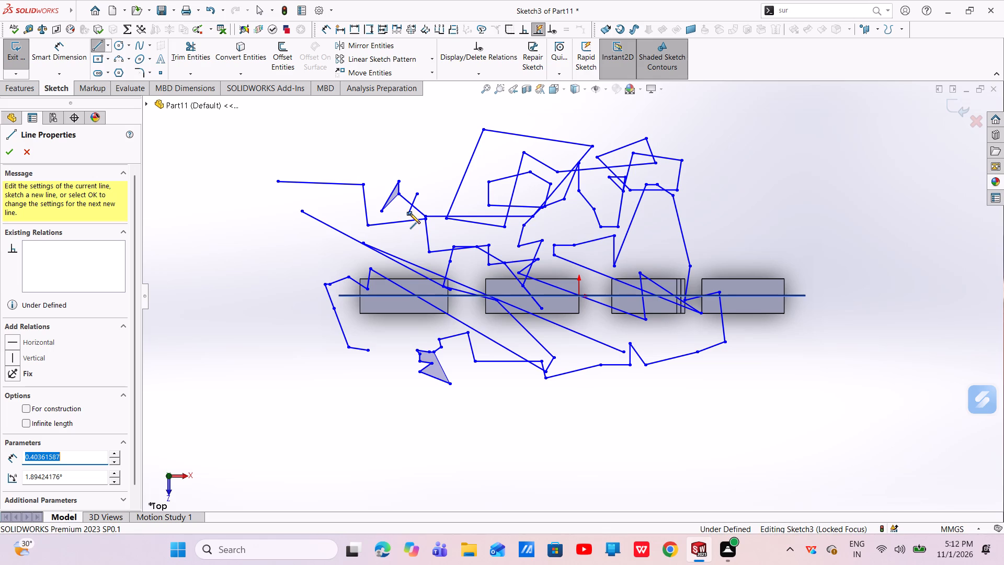
{"action": "left_click", "coordinate": [410, 213]}
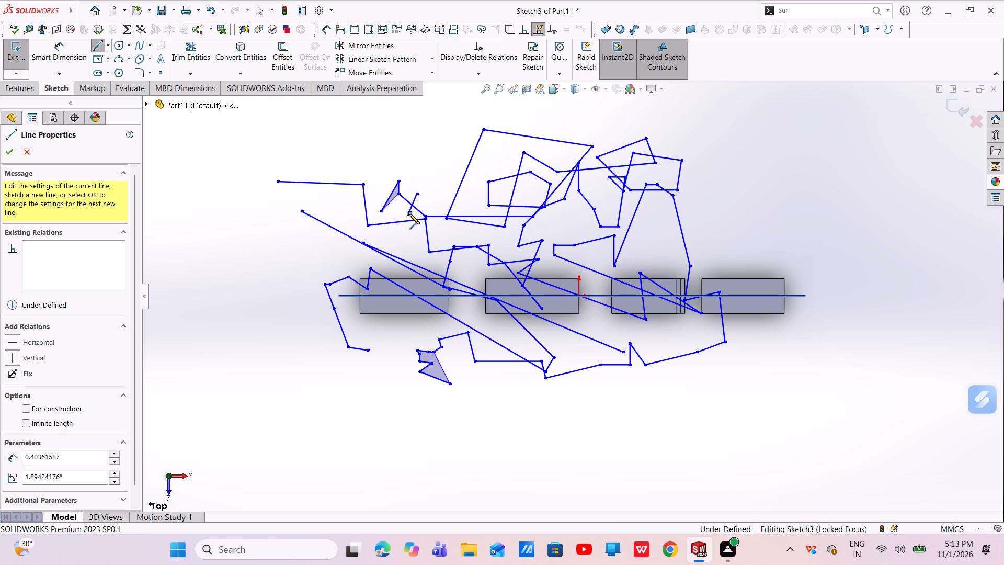
{"action": "left_click", "coordinate": [404, 222]}
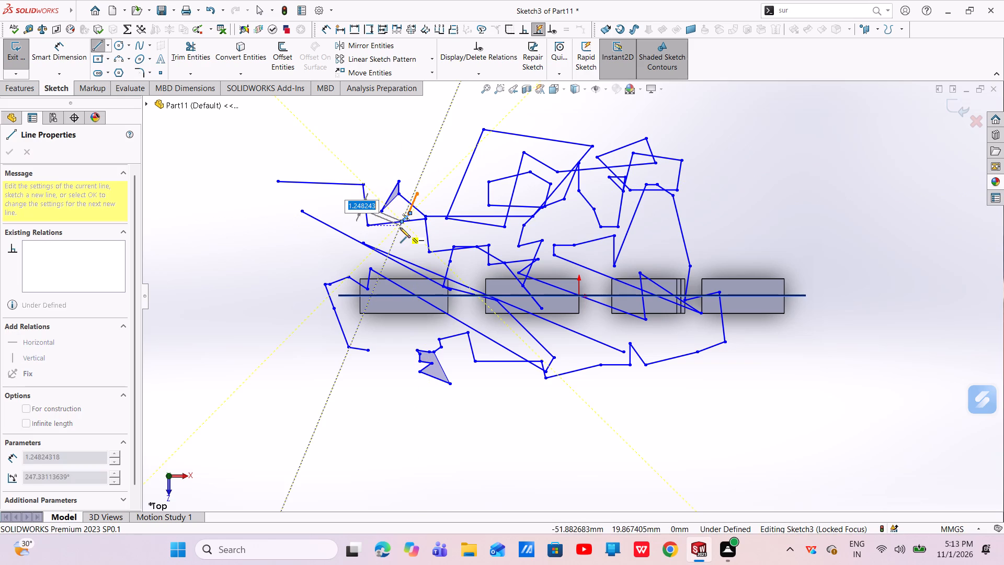
{"action": "left_click", "coordinate": [400, 228]}
{"action": "left_click", "coordinate": [396, 232]}
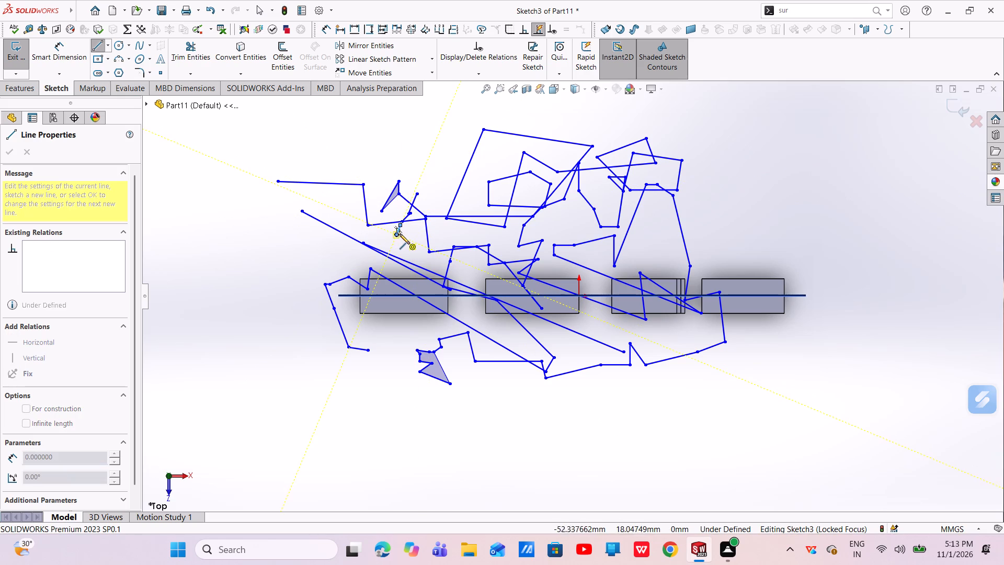
{"action": "left_click", "coordinate": [400, 234]}
{"action": "left_click", "coordinate": [405, 236]}
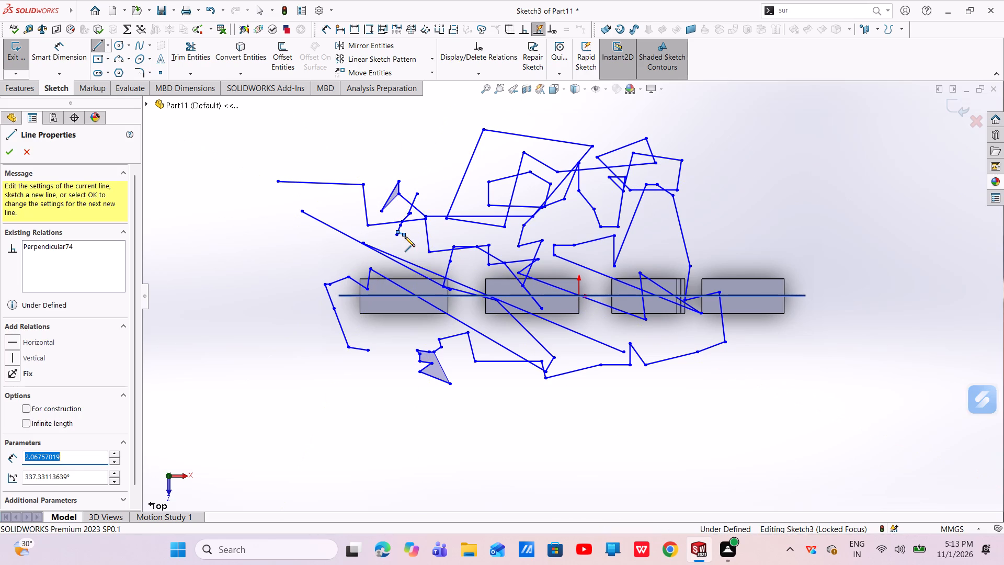
Continue the chain downward, including about 5.2 mm at 315°, and end it near the first block's upper corner facing the second block.
{"action": "left_click", "coordinate": [404, 242]}
{"action": "left_click", "coordinate": [404, 245]}
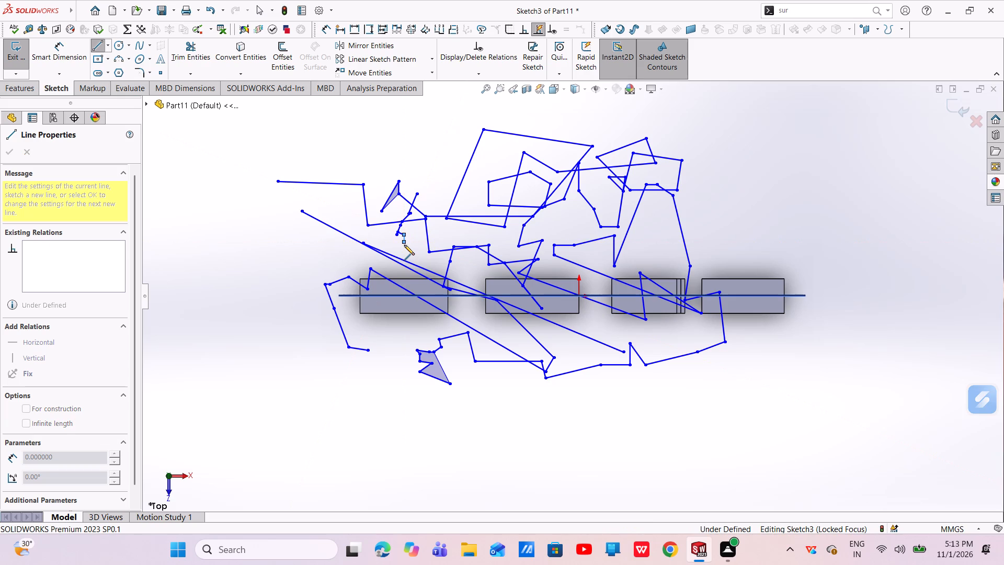
{"action": "left_click", "coordinate": [418, 255]}
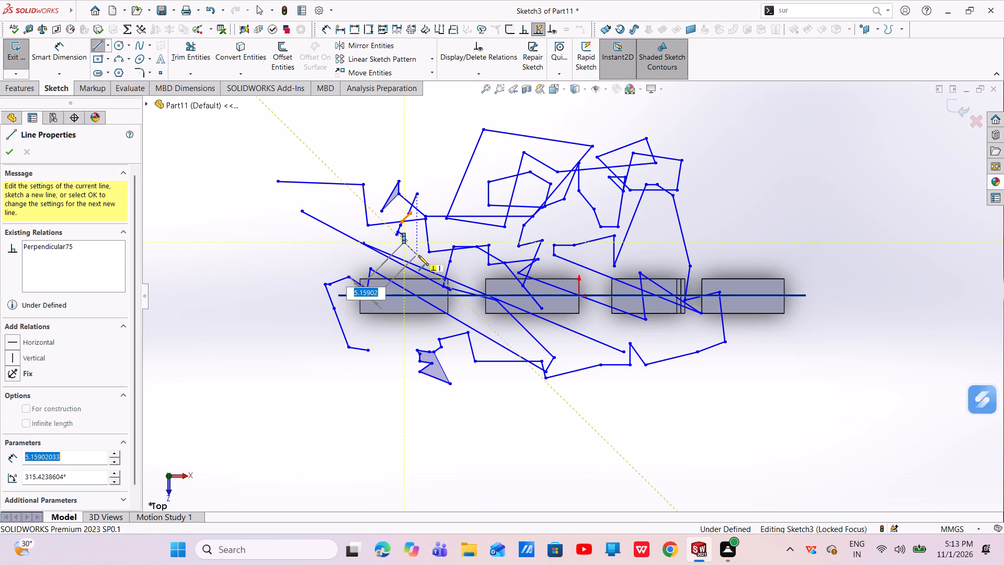
{"action": "left_click", "coordinate": [430, 282]}
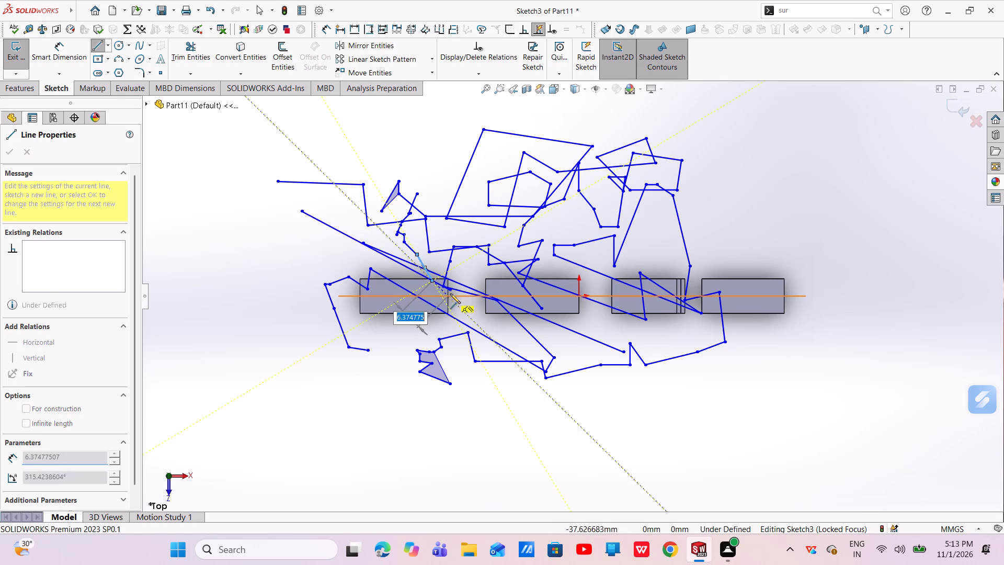
{"action": "left_click", "coordinate": [447, 284]}
{"action": "left_click_drag", "start_coordinate": [447, 284], "coordinate": [453, 266]}
{"action": "left_click", "coordinate": [453, 266]}
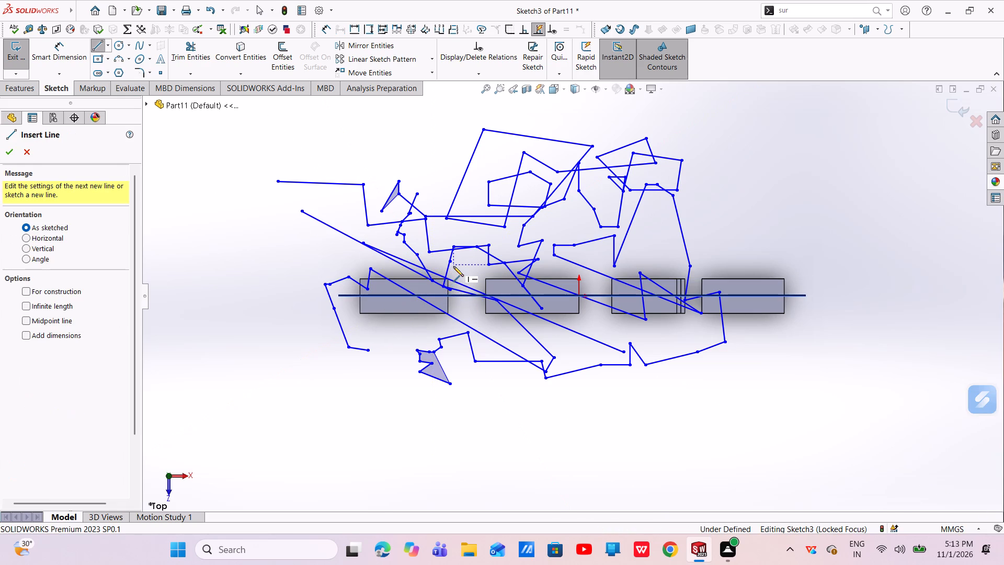
Sketch a chain from a horizontal 18.8 mm line above the second block, over a peak, 29.1 mm down, ending 19.6 mm at 285° below.
{"action": "left_click", "coordinate": [453, 266]}
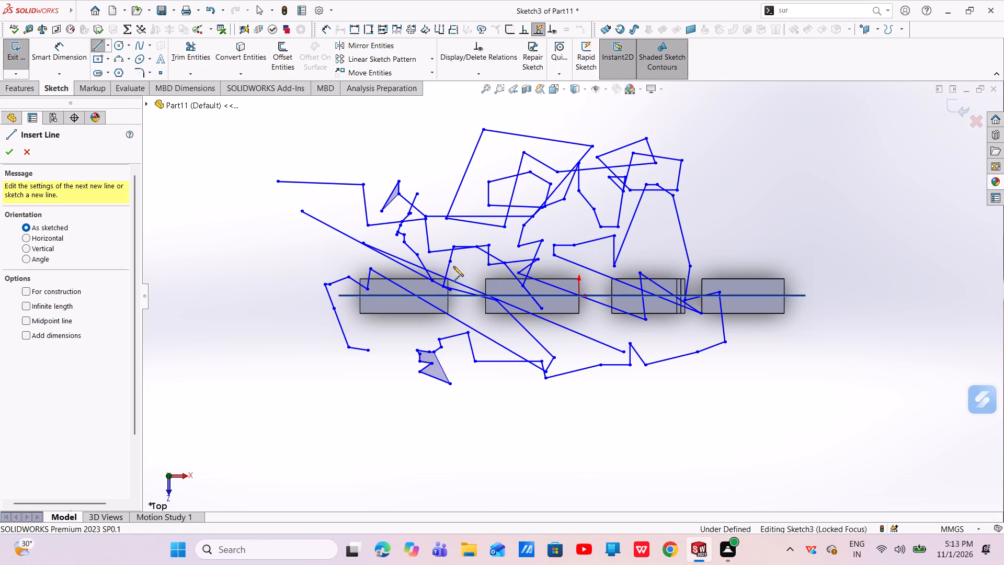
{"action": "left_click", "coordinate": [521, 265]}
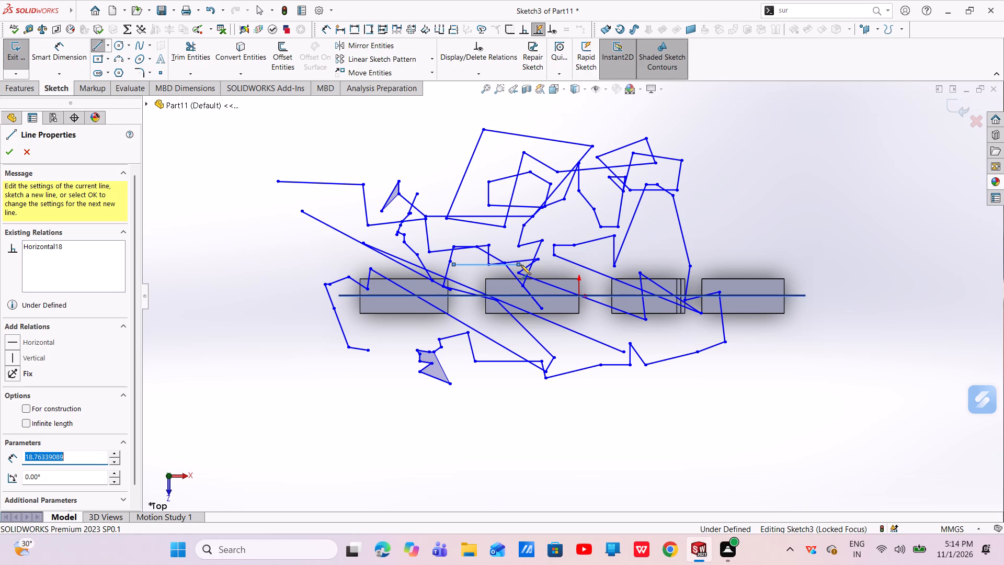
{"action": "left_click", "coordinate": [549, 214]}
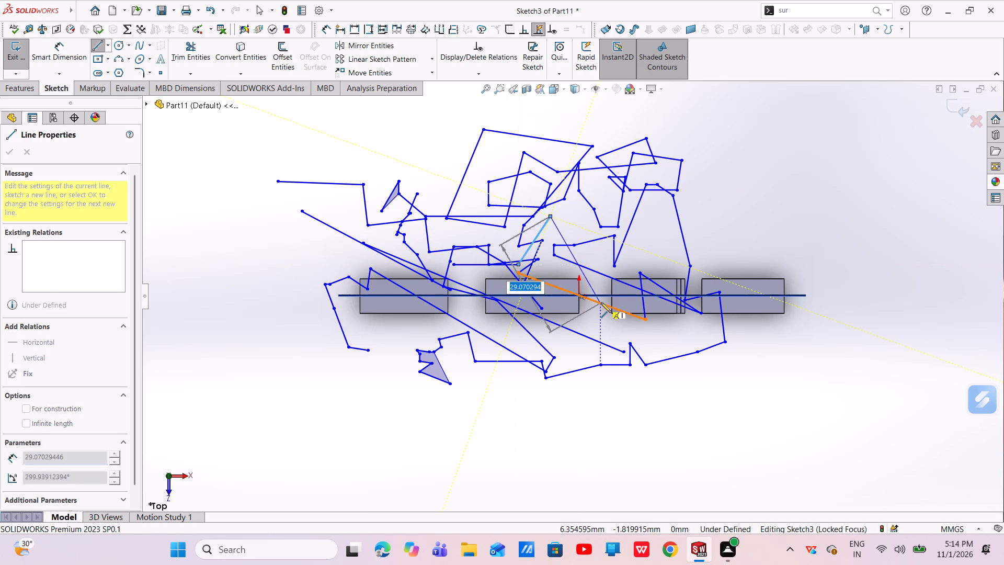
{"action": "left_click", "coordinate": [601, 302]}
{"action": "left_click", "coordinate": [584, 340]}
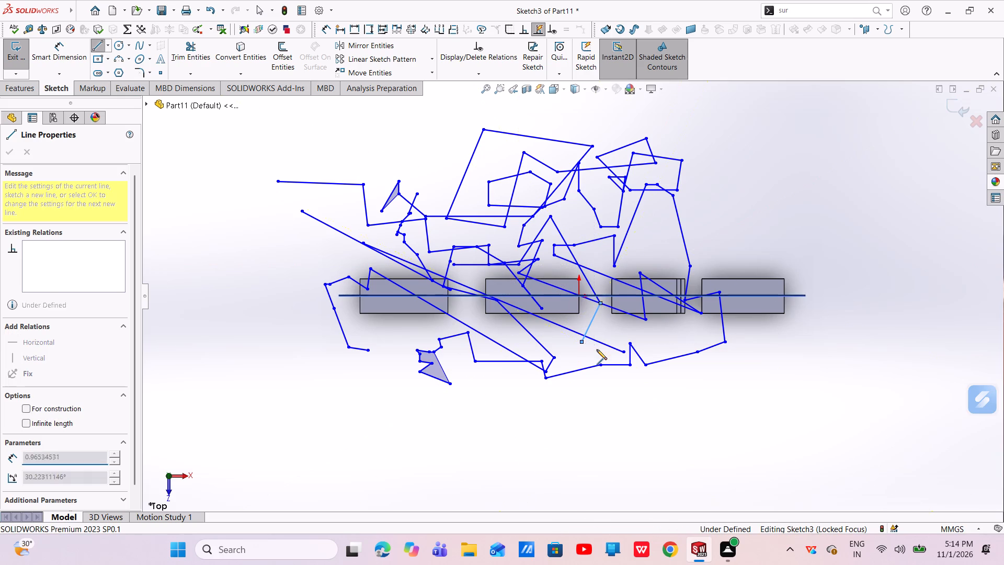
{"action": "left_click", "coordinate": [597, 349]}
{"action": "left_click", "coordinate": [565, 392]}
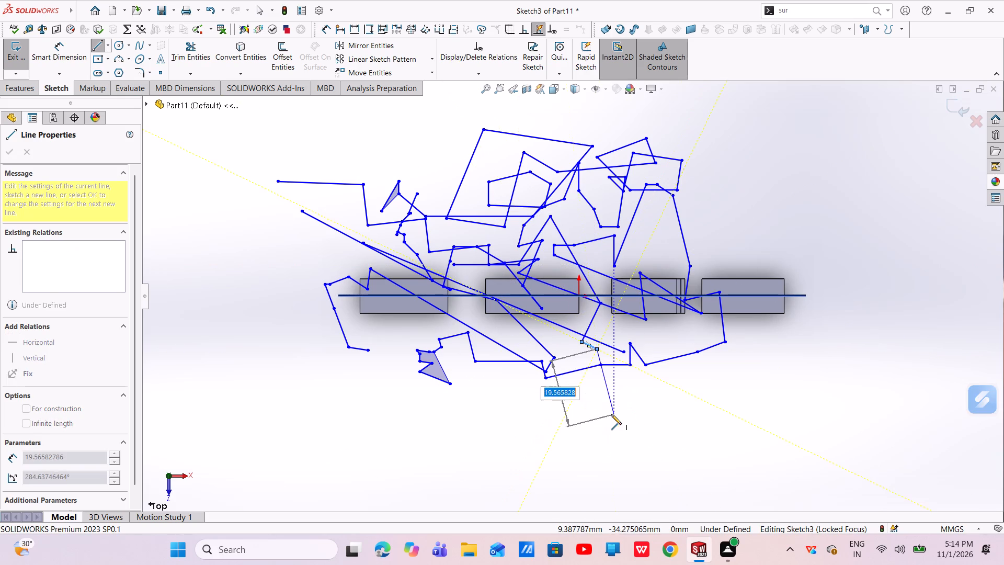
{"action": "left_click", "coordinate": [611, 414]}
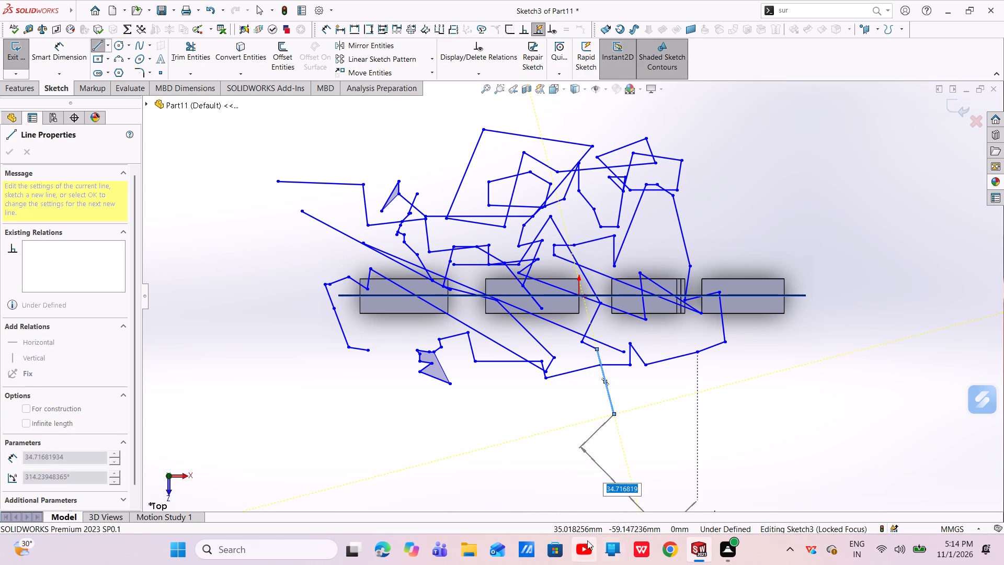
Sweep the chain below the second block and back up, including 10.4 mm at 56°, ending with about 17.2 mm at 15° across the third block.
{"action": "left_click", "coordinate": [572, 522]}
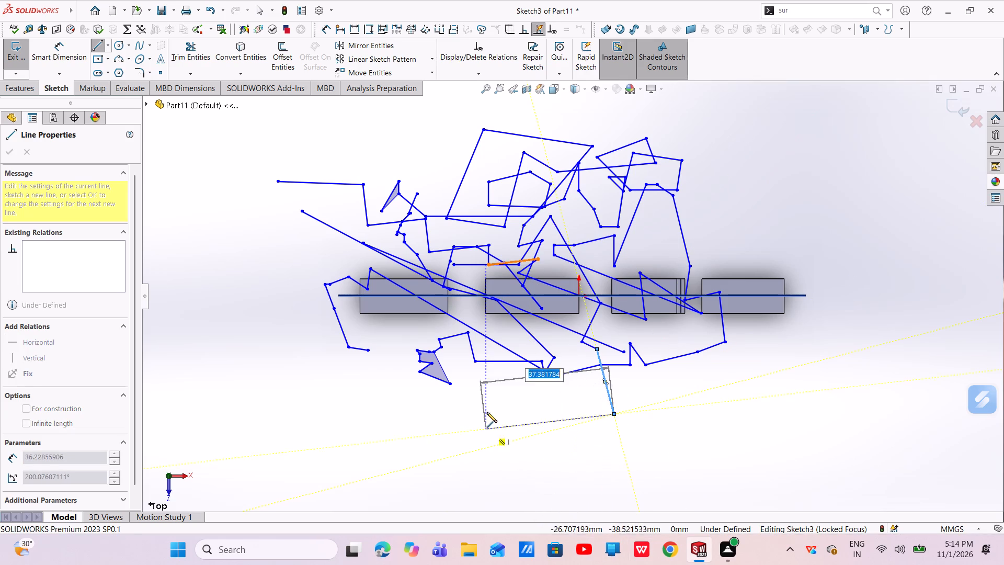
{"action": "left_click", "coordinate": [487, 406]}
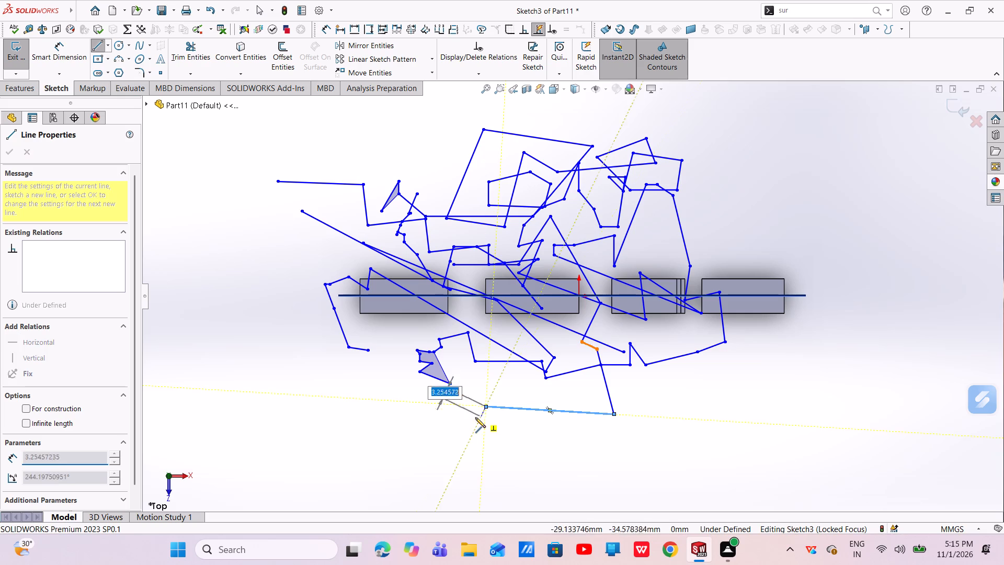
{"action": "left_click", "coordinate": [461, 425]}
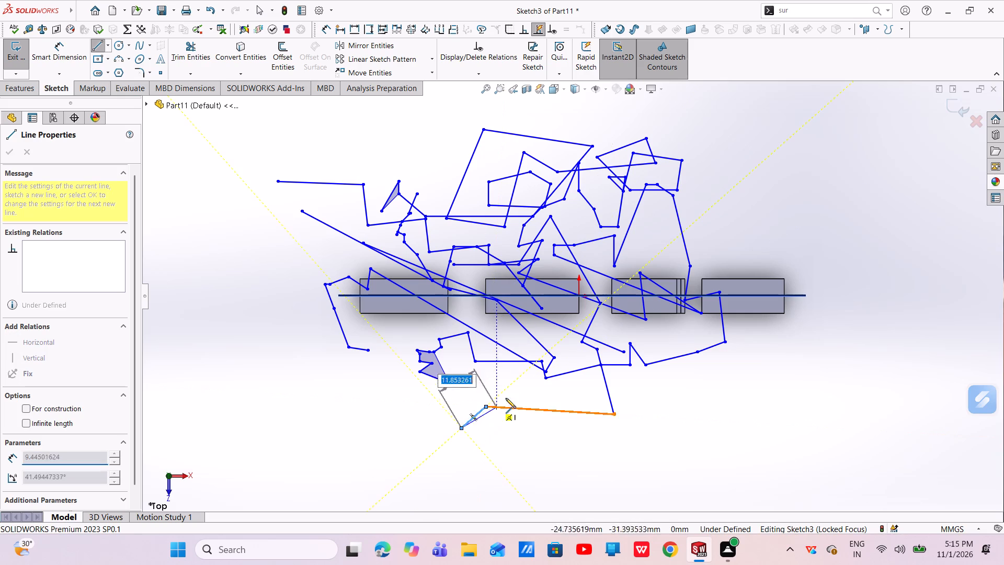
{"action": "left_click", "coordinate": [528, 377]}
{"action": "left_click", "coordinate": [550, 346]}
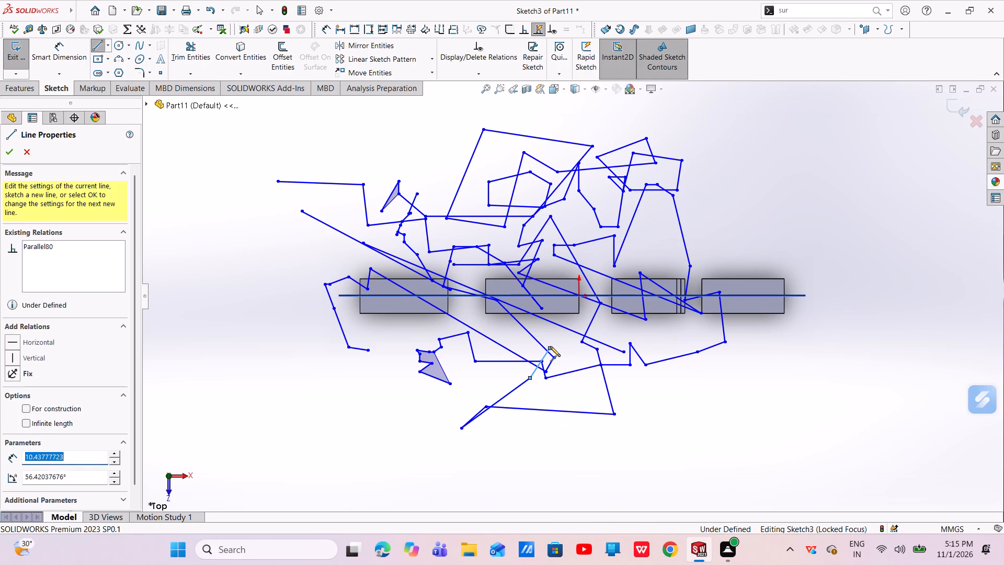
{"action": "left_click", "coordinate": [595, 323]}
{"action": "left_click", "coordinate": [631, 313]}
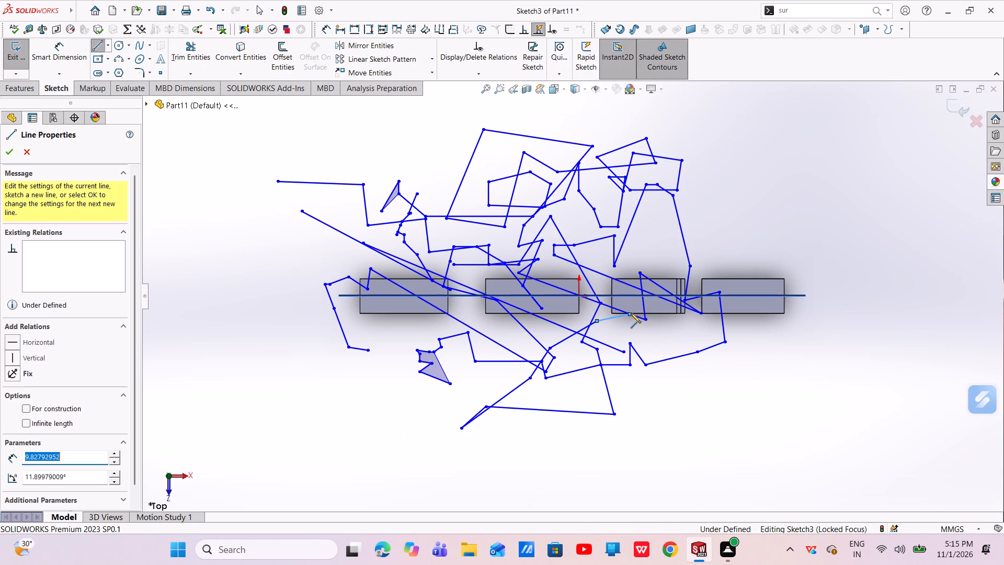
{"action": "left_click", "coordinate": [689, 297]}
Sketch a closed five-sided loop above the fourth block, finishing with sides about 9.2 mm at 250° and 9.1 mm at 206°.
{"action": "left_click", "coordinate": [711, 272]}
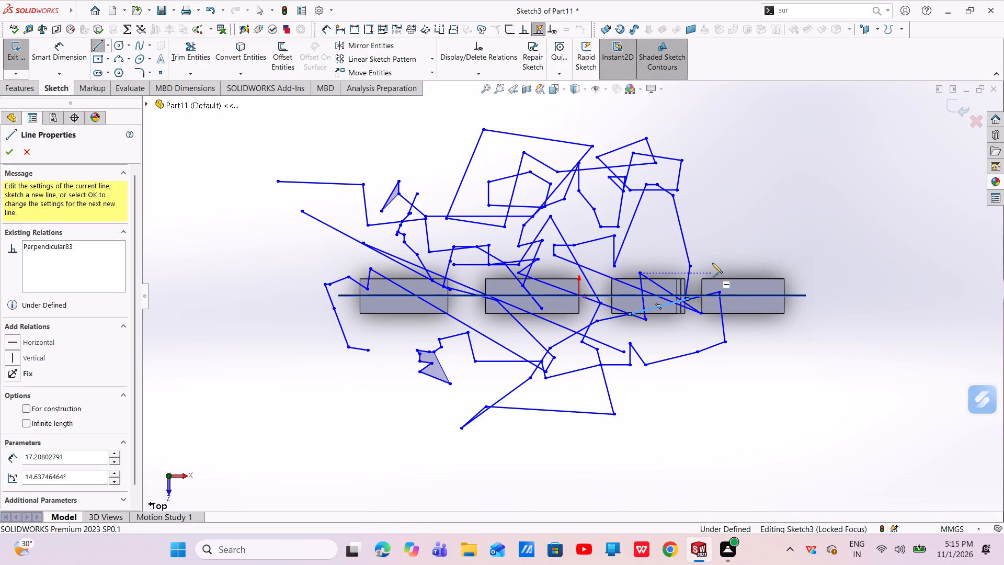
{"action": "left_click", "coordinate": [716, 245]}
{"action": "left_click", "coordinate": [728, 232]}
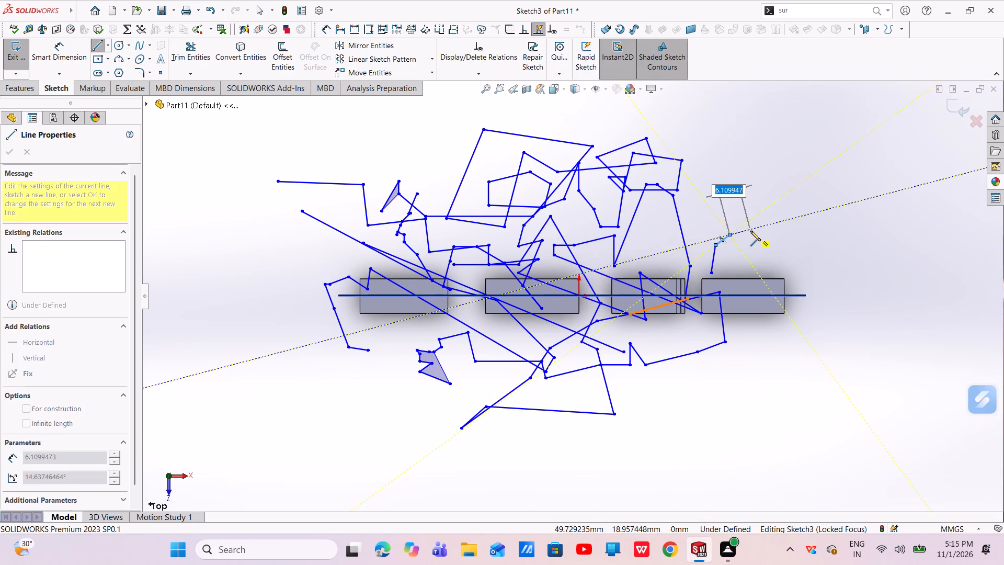
{"action": "left_click", "coordinate": [750, 231]}
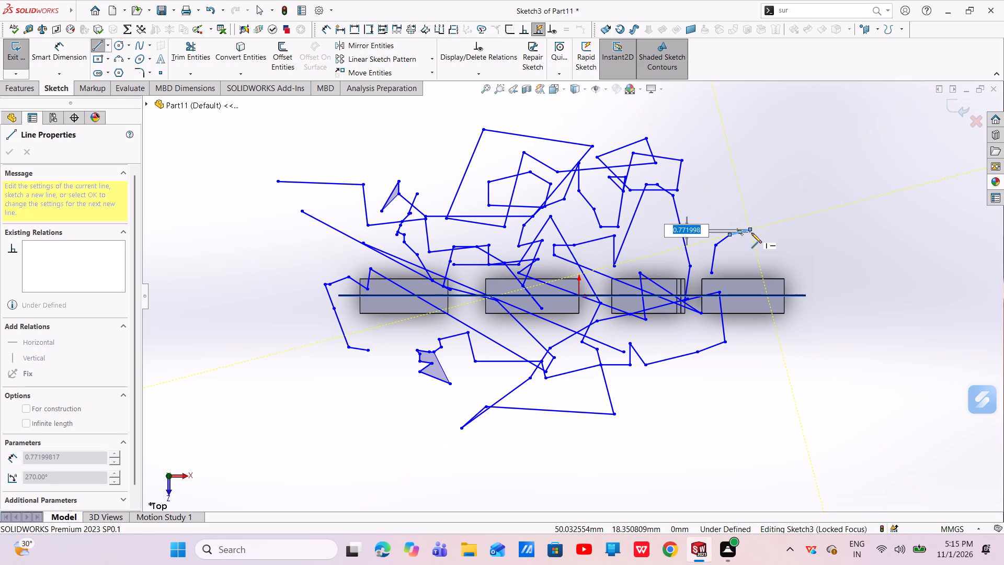
{"action": "left_click", "coordinate": [739, 261]}
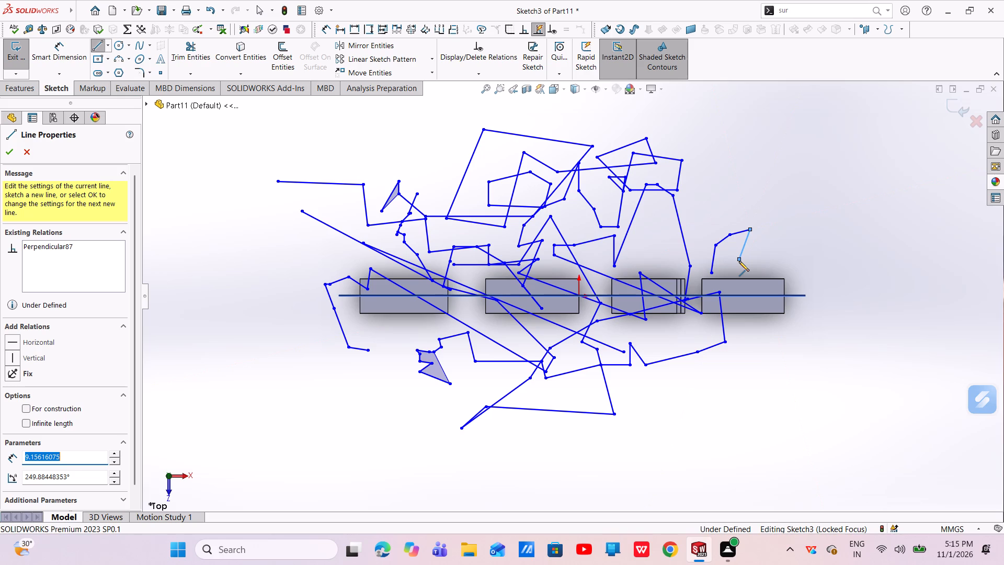
{"action": "left_click", "coordinate": [714, 274]}
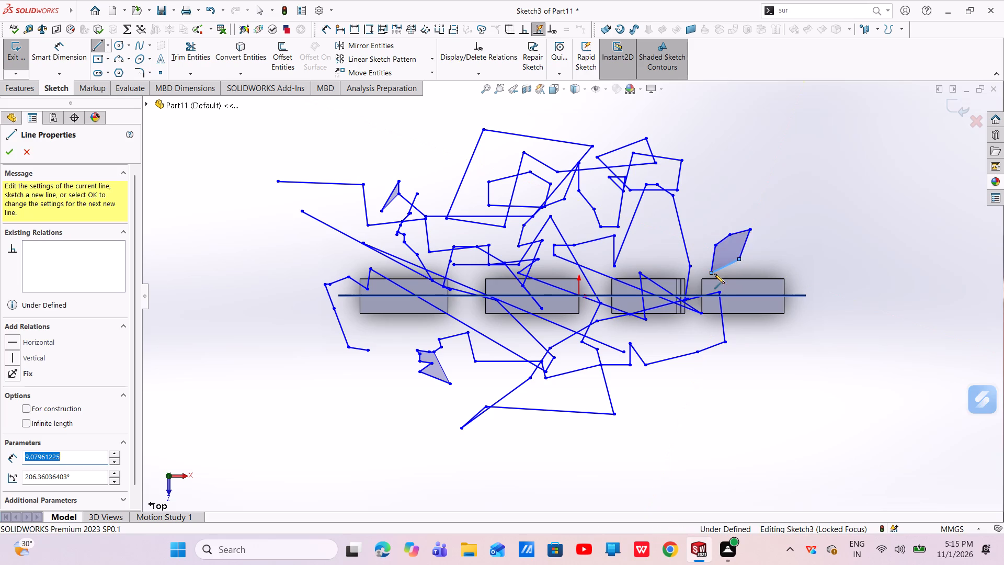
Start a chain below the fourth block with a long slanted line, then 2.9 mm at 67°, a short horizontal, and 4.9 mm vertical.
{"action": "left_click", "coordinate": [766, 393]}
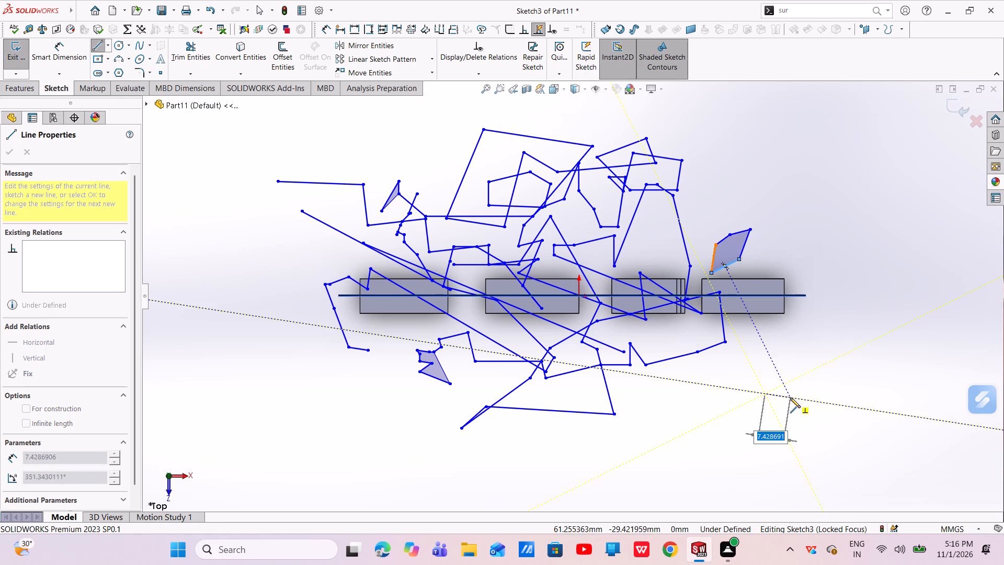
{"action": "double_click", "coordinate": [790, 398]}
{"action": "left_click", "coordinate": [799, 411]}
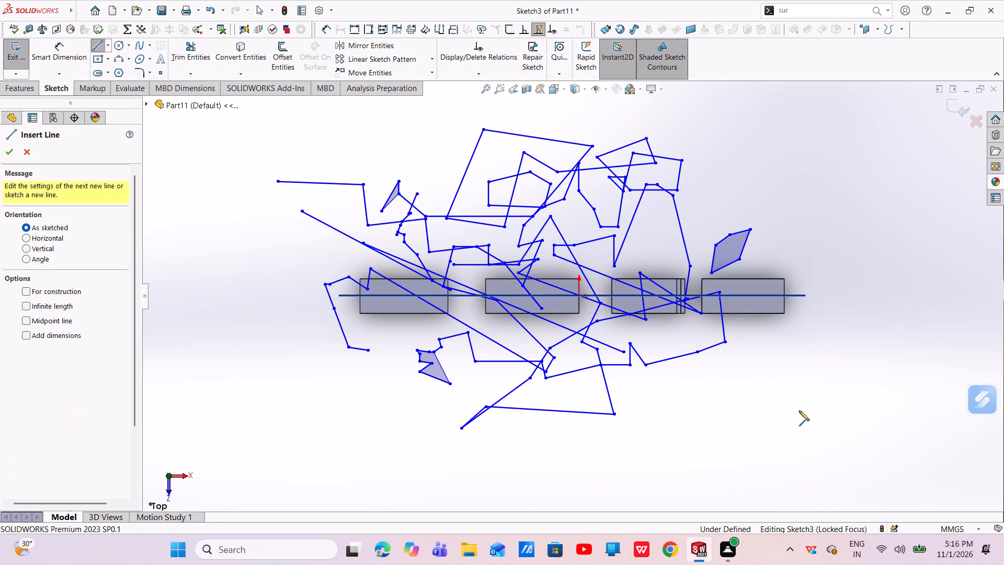
{"action": "left_click", "coordinate": [799, 412]}
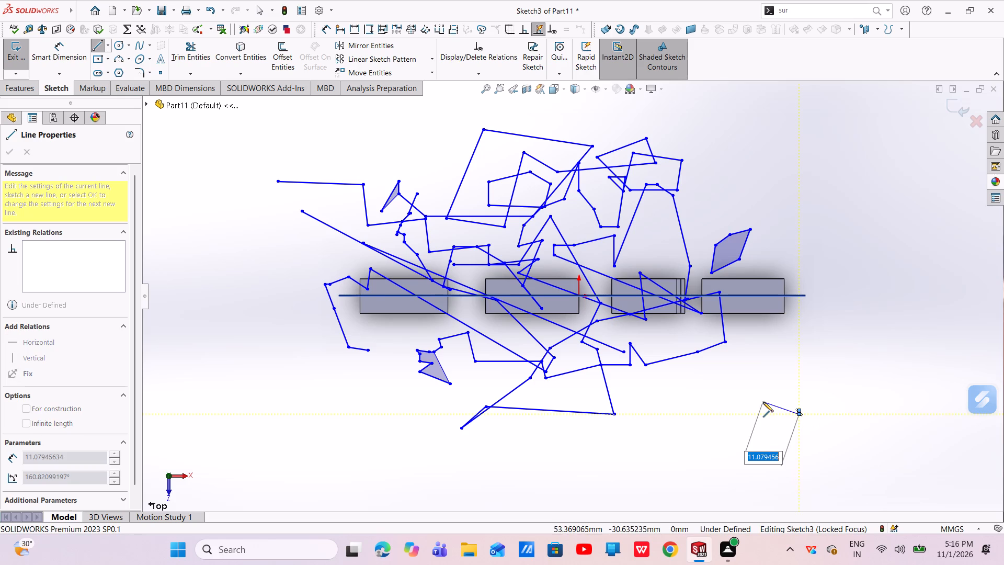
{"action": "left_click", "coordinate": [726, 385]}
{"action": "left_click", "coordinate": [731, 375]}
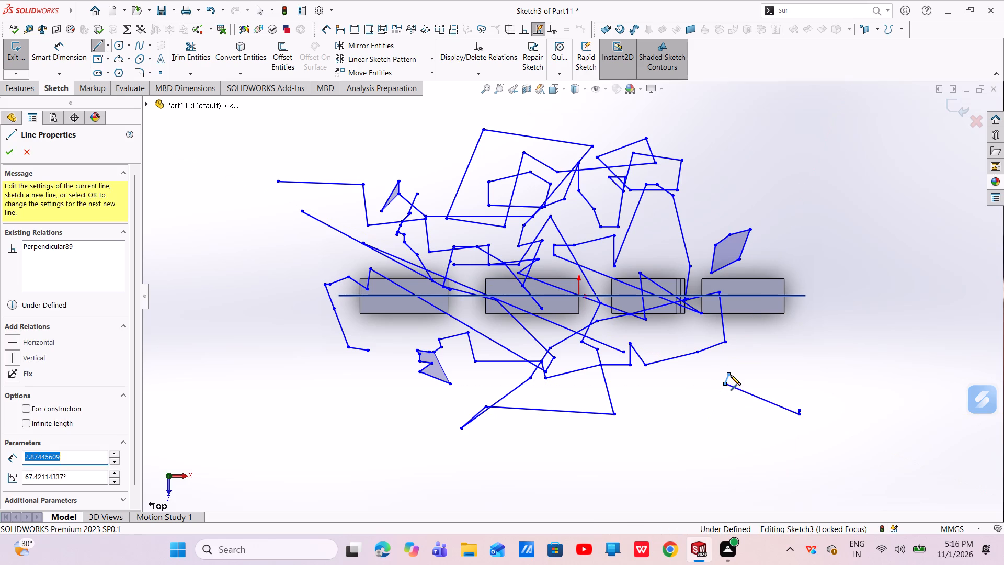
{"action": "left_click", "coordinate": [747, 376]}
{"action": "left_click", "coordinate": [748, 360]}
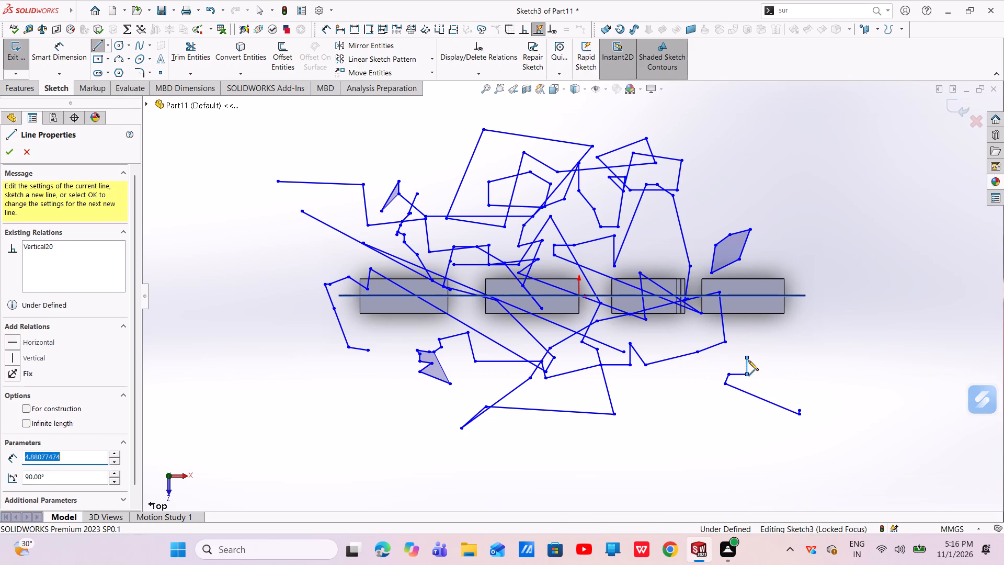
Continue the chain up onto the fourth block, ending with a segment about 5.4 mm at 214°.
{"action": "left_click", "coordinate": [774, 333]}
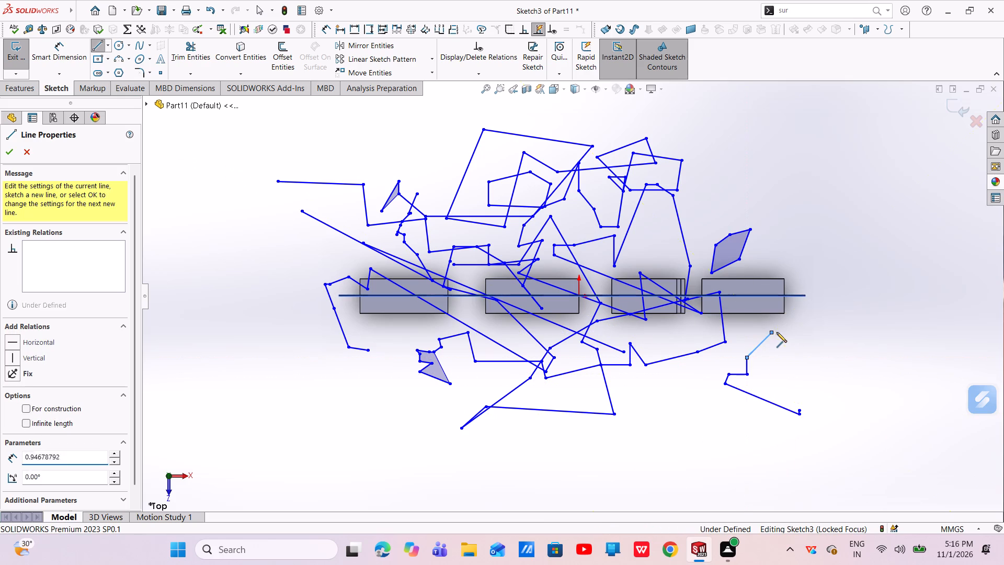
{"action": "left_click", "coordinate": [776, 331]}
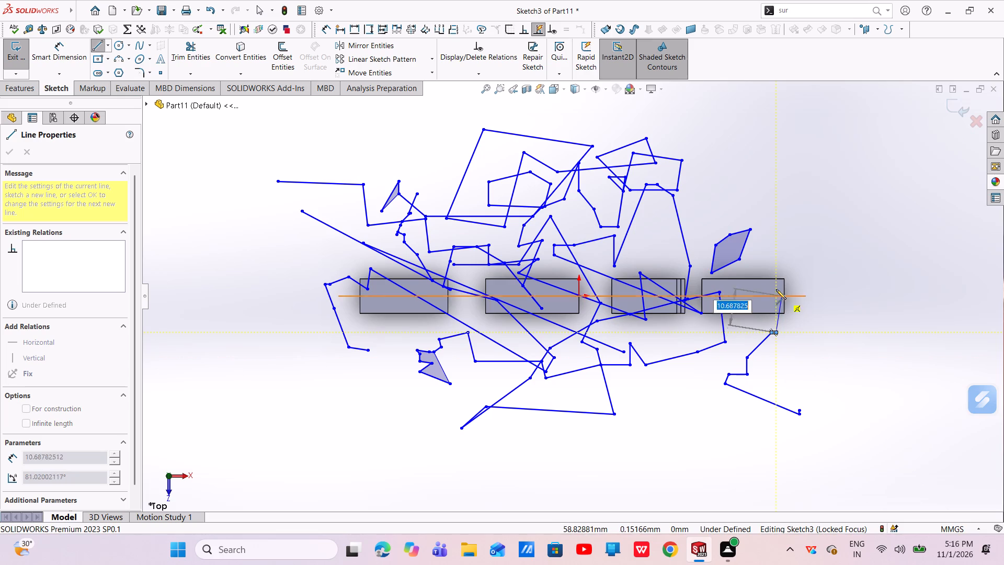
{"action": "left_click", "coordinate": [767, 286]}
{"action": "left_click", "coordinate": [750, 293]}
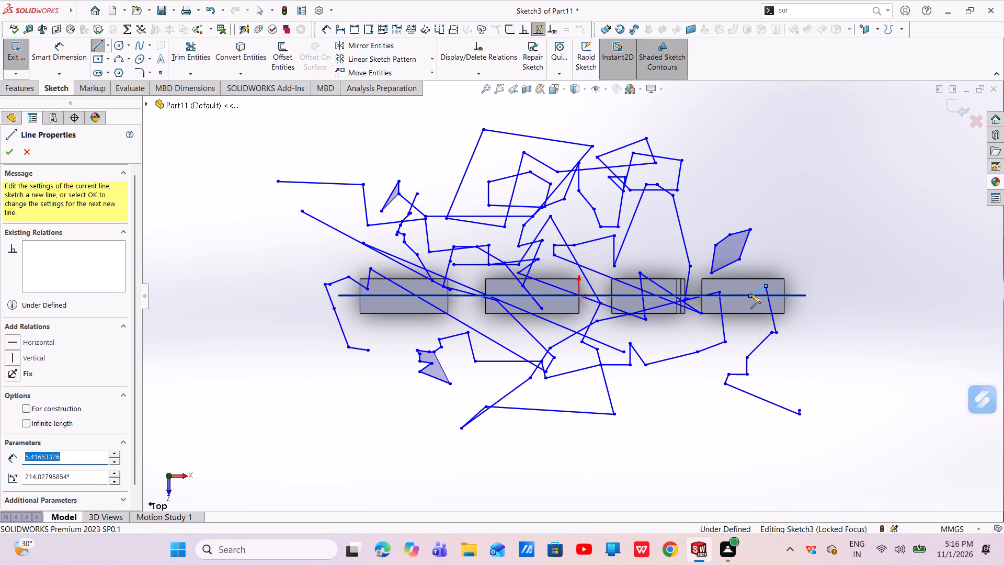
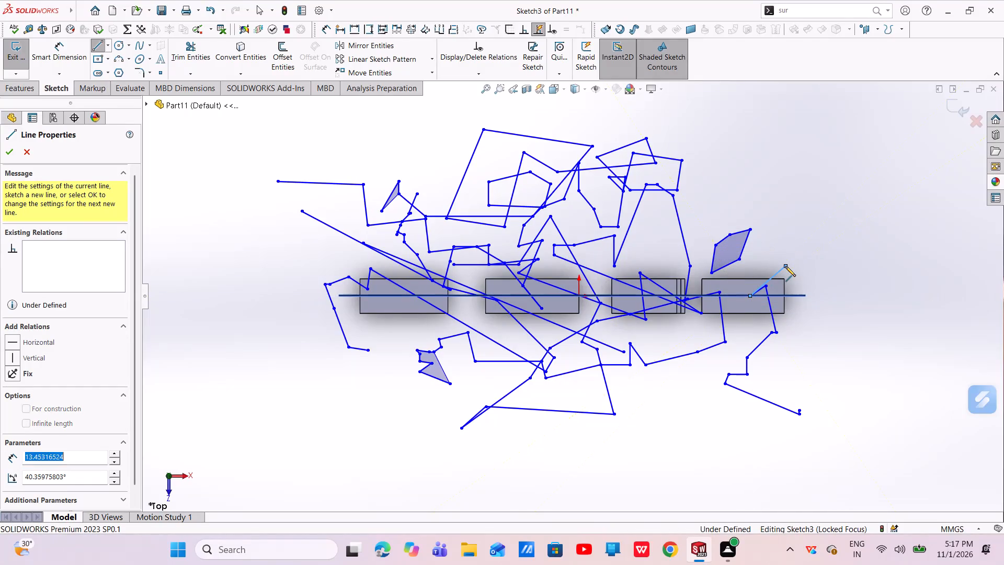
Sketch connected lines from above the fourth block's far corner down past the third block, finishing with a perpendicular segment about 5 mm at 337°.
{"action": "left_click", "coordinate": [785, 266]}
{"action": "left_click", "coordinate": [785, 266]}
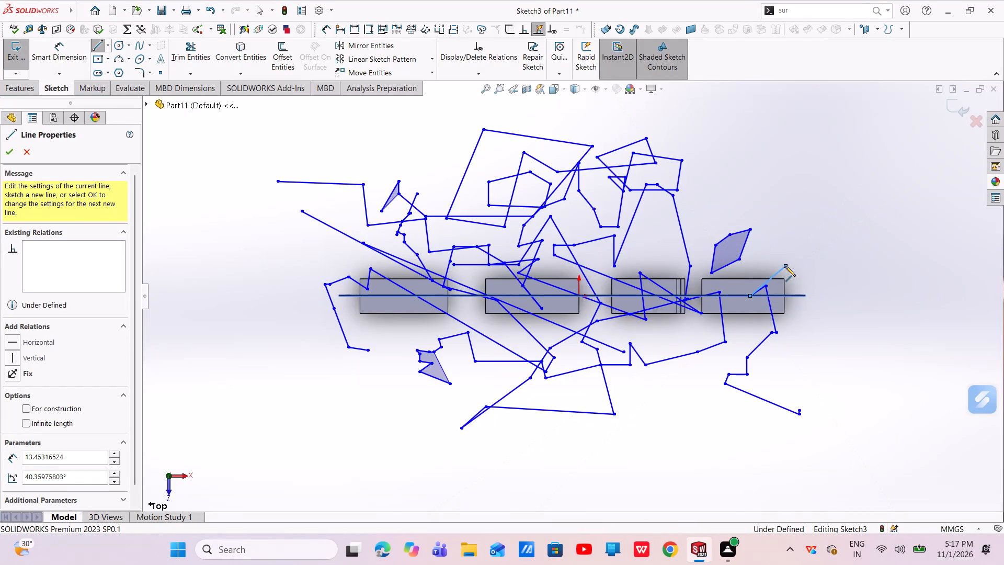
{"action": "left_click", "coordinate": [740, 298]}
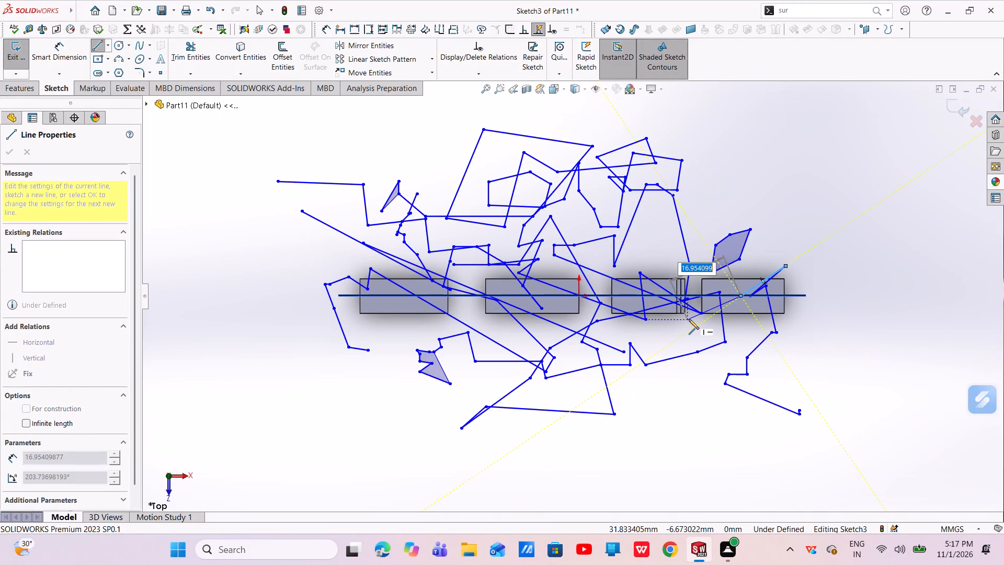
{"action": "left_click", "coordinate": [682, 327]}
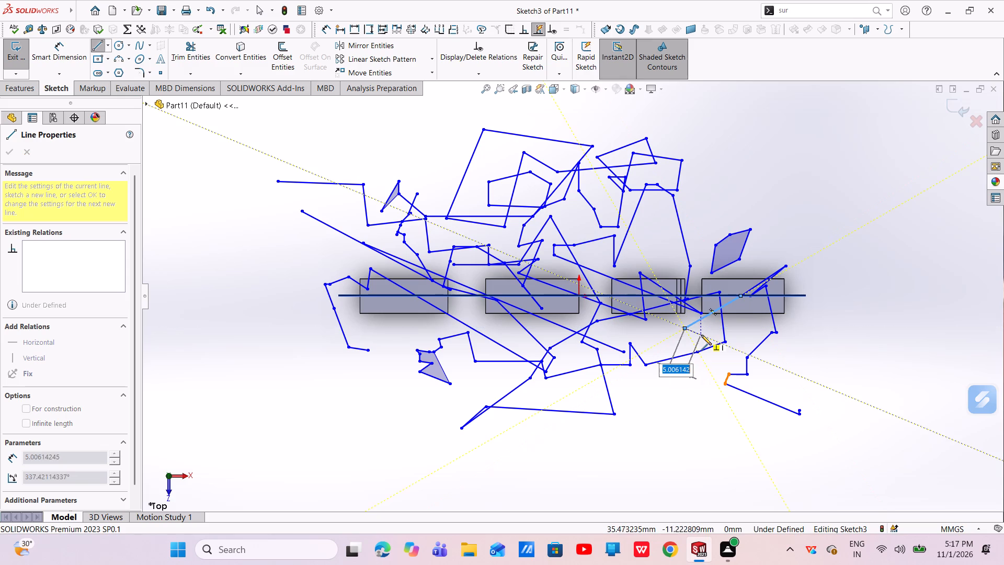
{"action": "left_click", "coordinate": [701, 335]}
{"action": "left_click", "coordinate": [701, 335]}
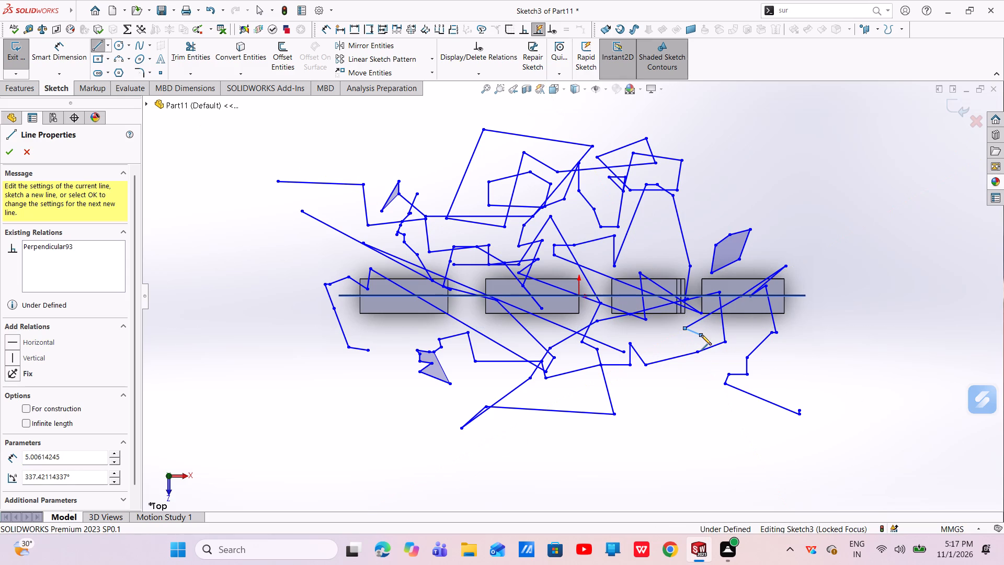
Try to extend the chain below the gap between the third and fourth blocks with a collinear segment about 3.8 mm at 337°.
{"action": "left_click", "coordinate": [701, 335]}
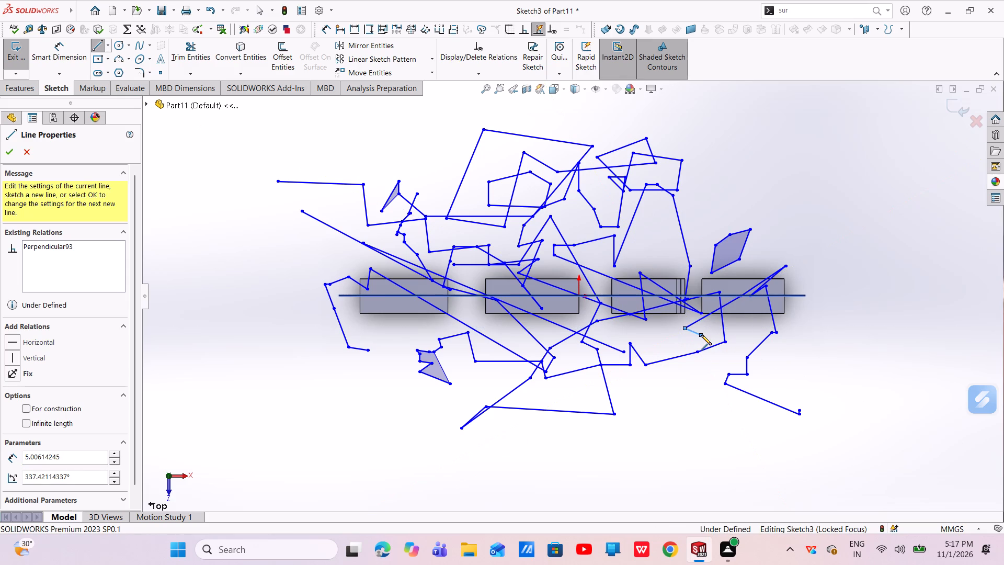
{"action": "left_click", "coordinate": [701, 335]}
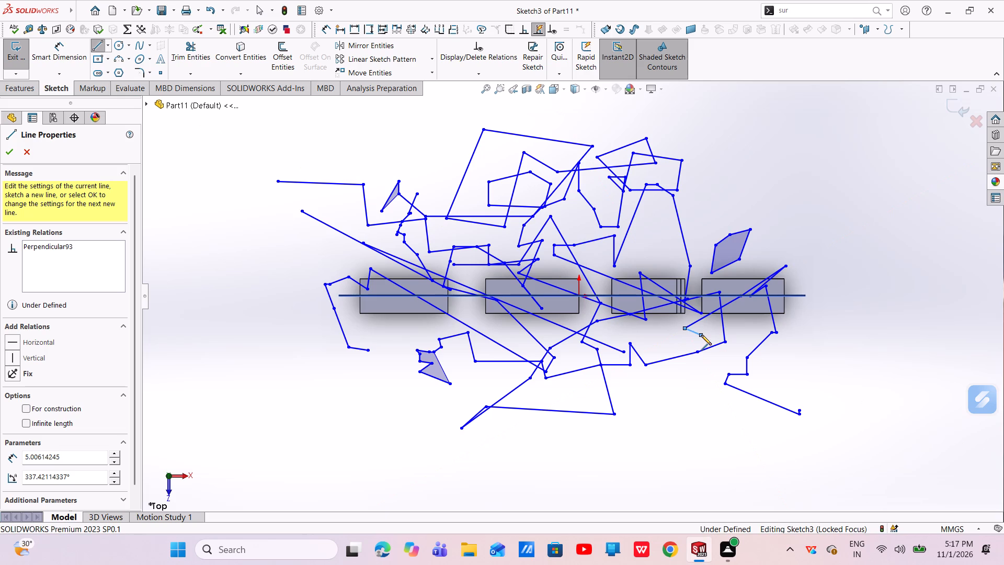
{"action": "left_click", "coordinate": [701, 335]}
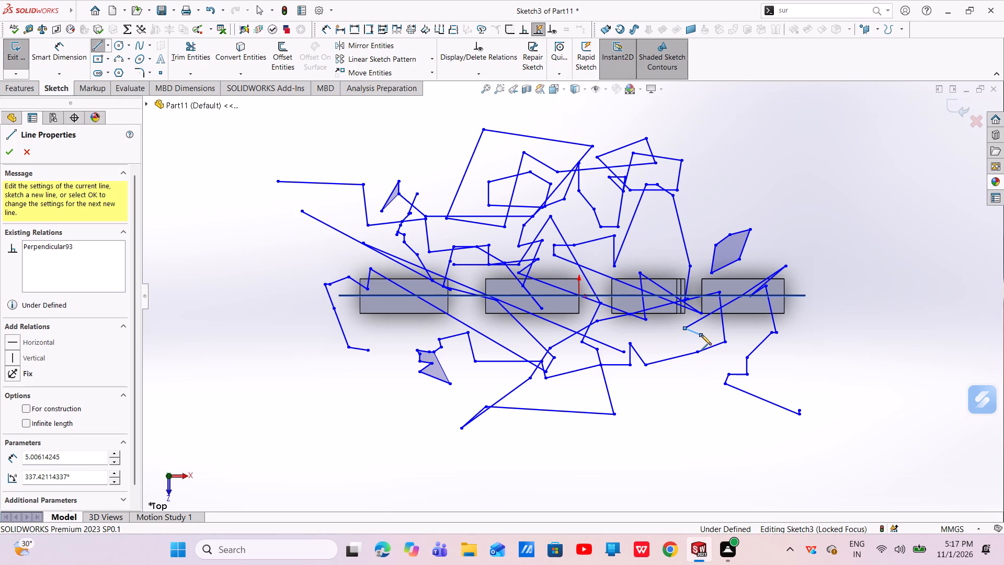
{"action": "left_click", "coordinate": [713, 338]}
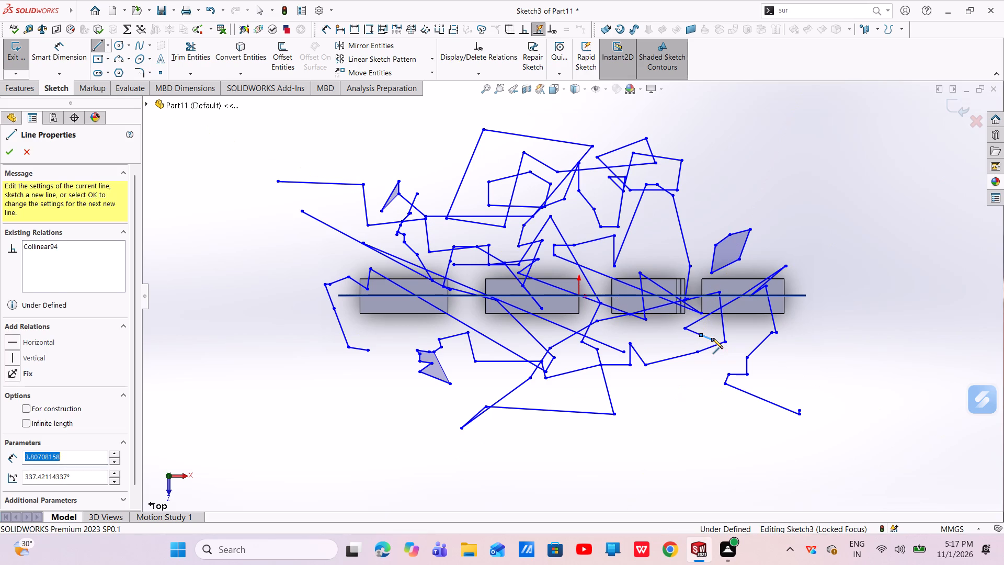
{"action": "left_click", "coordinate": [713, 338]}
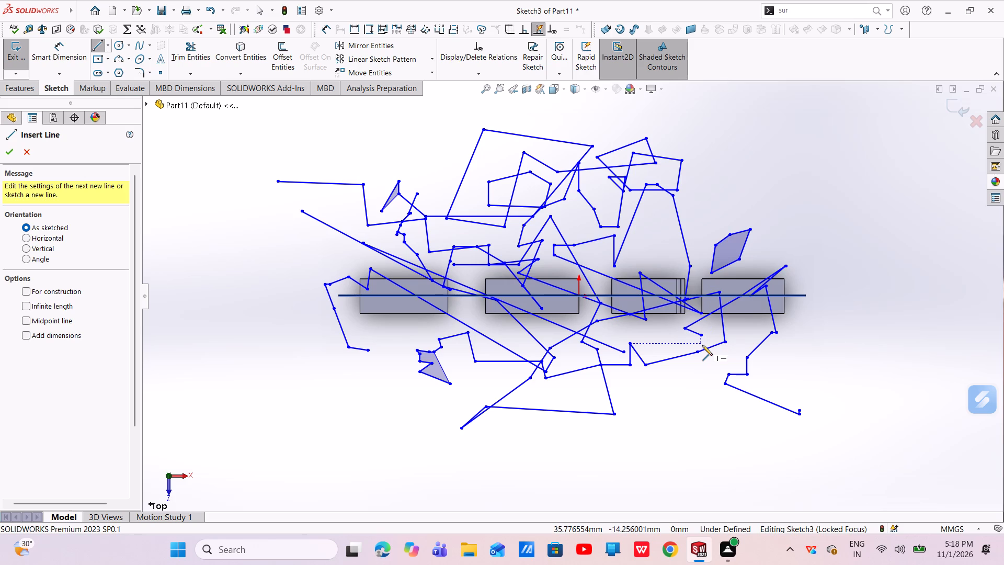
Start a chain at the third block's lower edge, slanting up across the block, then about 10.3 mm at 31° to just above it.
{"action": "left_click", "coordinate": [673, 316]}
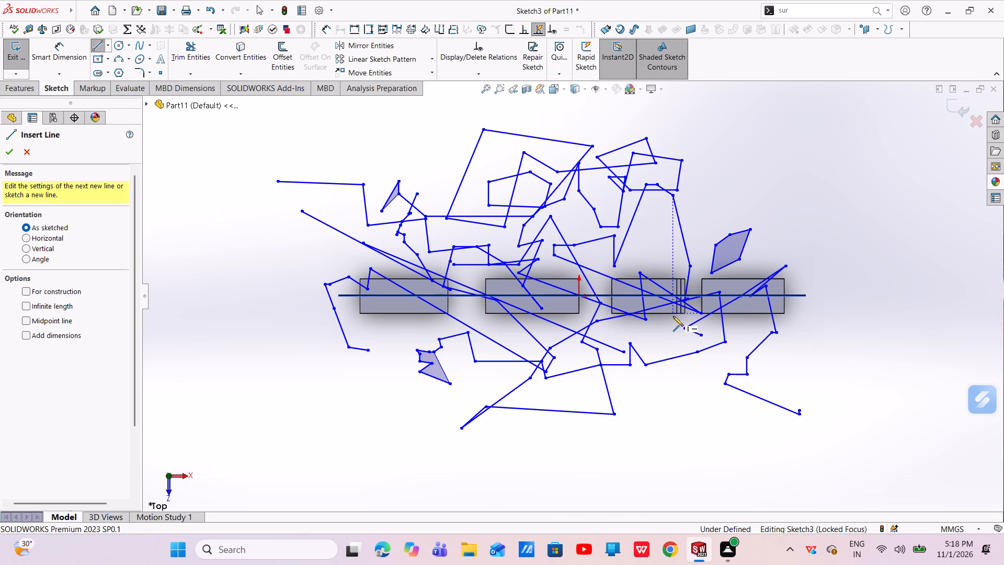
{"action": "left_click", "coordinate": [659, 285]}
{"action": "left_click", "coordinate": [686, 264]}
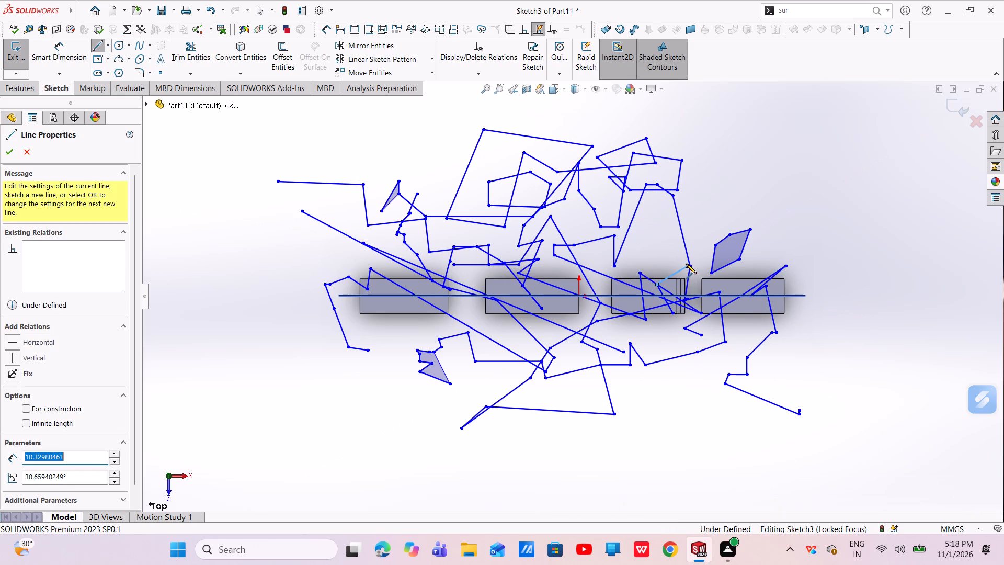
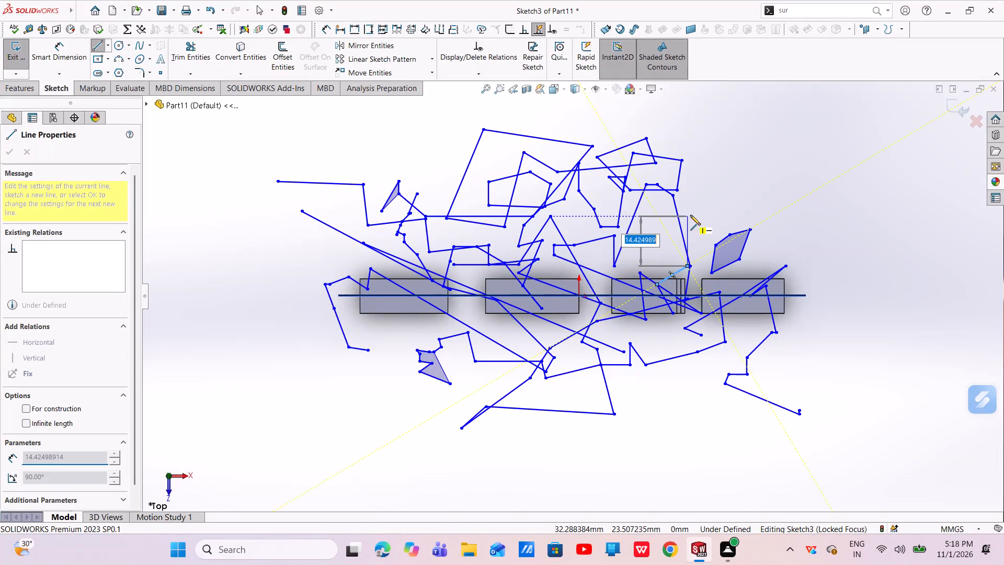
Extend the chain about 14.4 mm vertically, across and up, about 6.9 mm horizontally, and about 5 mm down above the fourth block.
{"action": "left_click", "coordinate": [690, 215]}
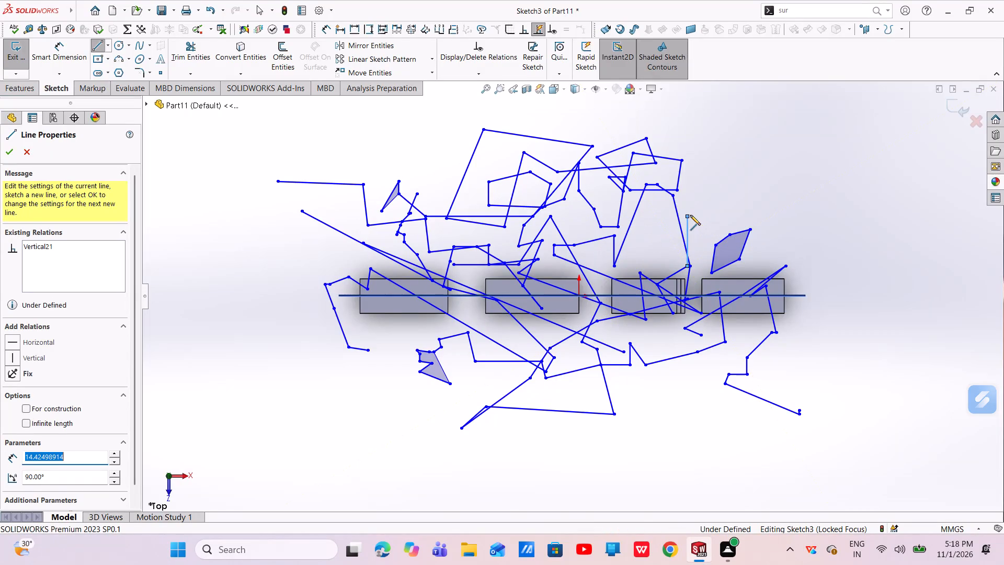
{"action": "left_click", "coordinate": [713, 212]}
{"action": "left_click", "coordinate": [718, 200]}
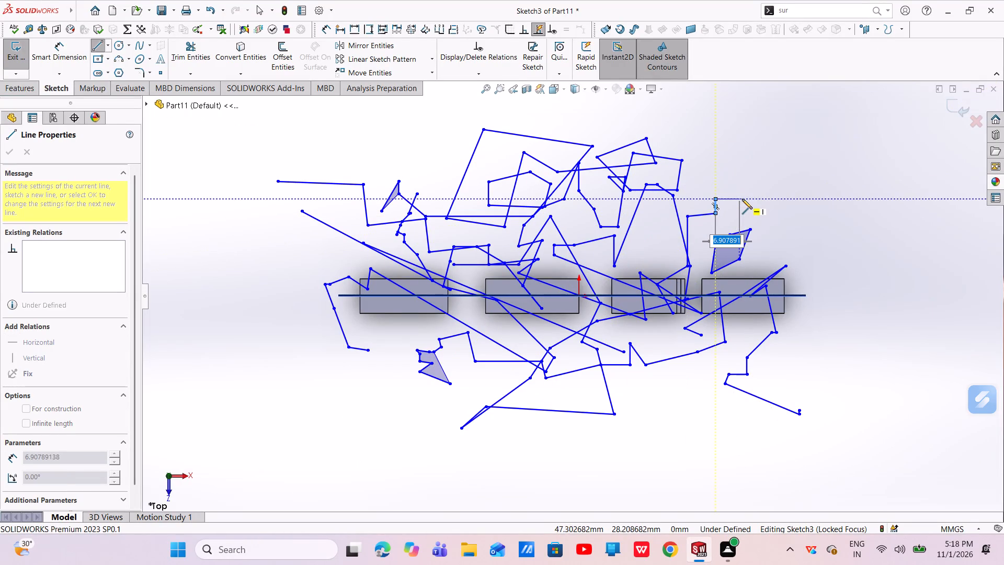
{"action": "left_click", "coordinate": [742, 199]}
{"action": "left_click", "coordinate": [739, 219]}
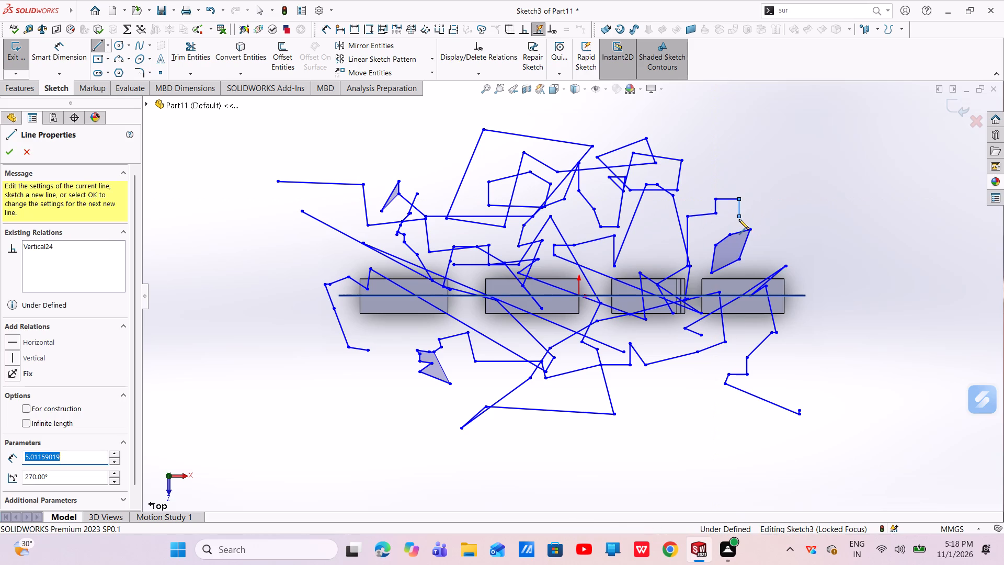
Run the chain back above the blocks with segments about 42.4 mm at 163° and 29.6 mm at 182°, ending on the endpoint above the first block.
{"action": "left_click", "coordinate": [684, 226]}
{"action": "left_click", "coordinate": [646, 263]}
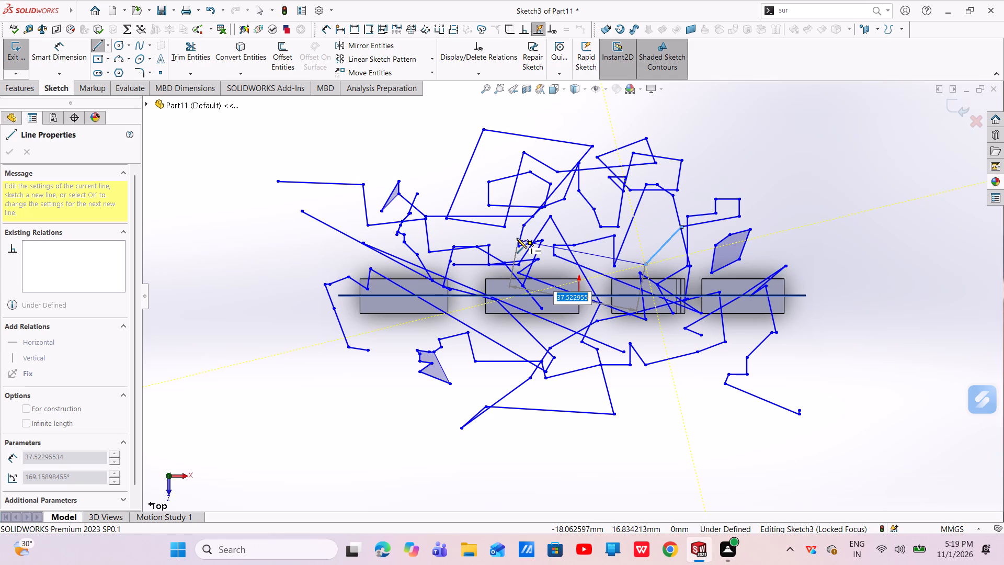
{"action": "left_click", "coordinate": [504, 211]}
{"action": "left_click", "coordinate": [402, 213]}
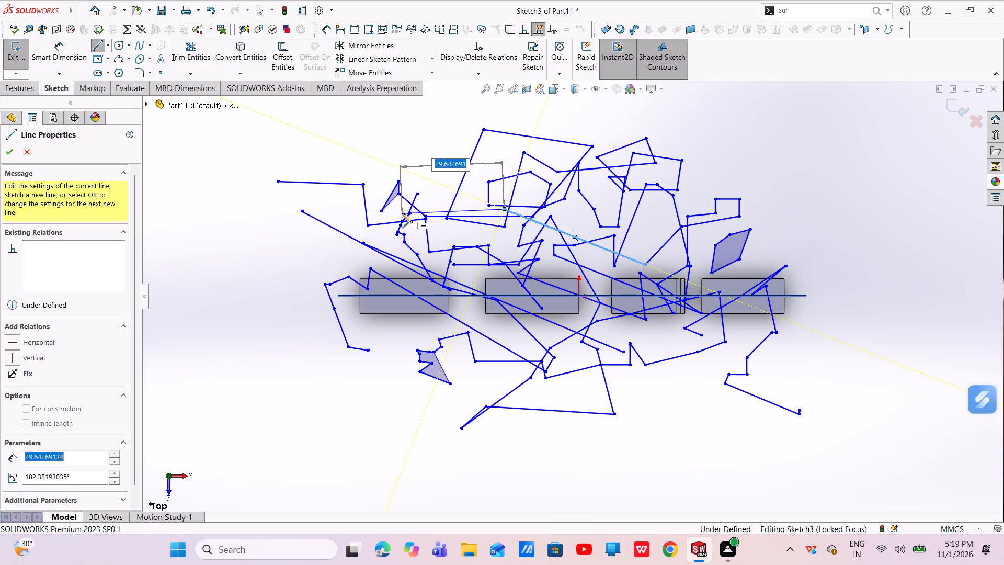
{"action": "left_click", "coordinate": [380, 238]}
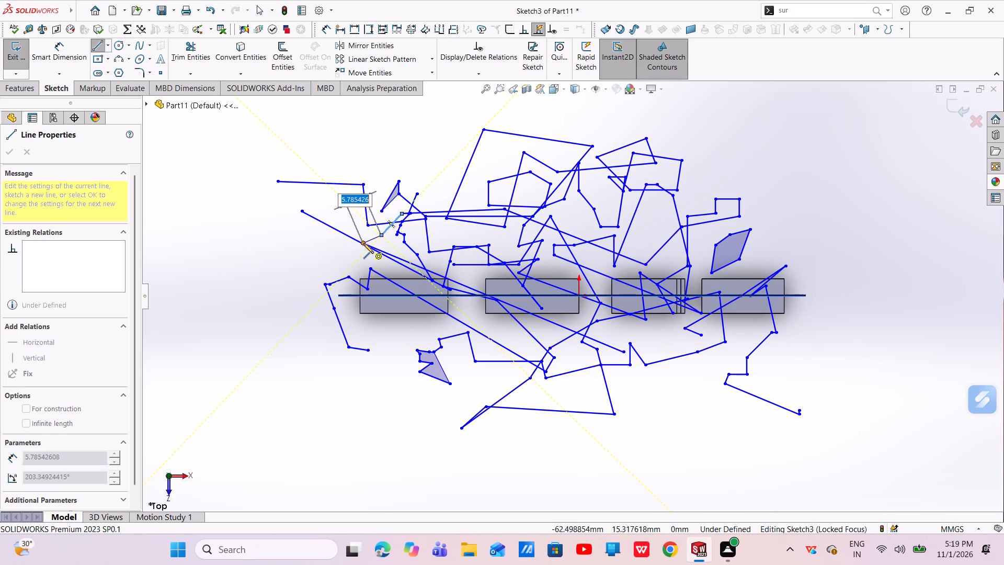
{"action": "left_click", "coordinate": [363, 243]}
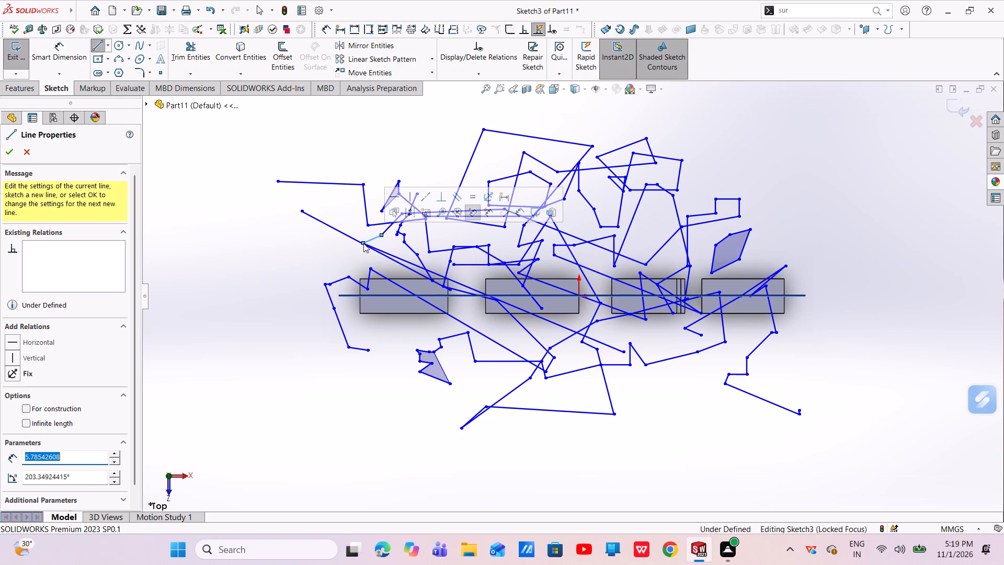
Sketch a chain above the first block: about 12.9 mm at 149°, 34.2 mm at 336°, and 23.2 mm at 101° to an existing endpoint.
{"action": "left_click", "coordinate": [363, 248]}
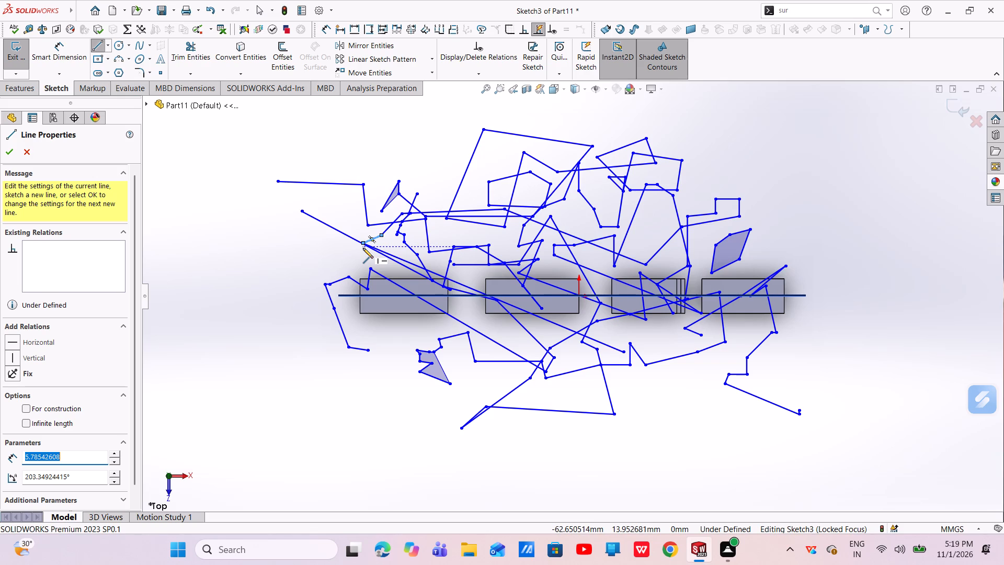
{"action": "left_click", "coordinate": [325, 225]}
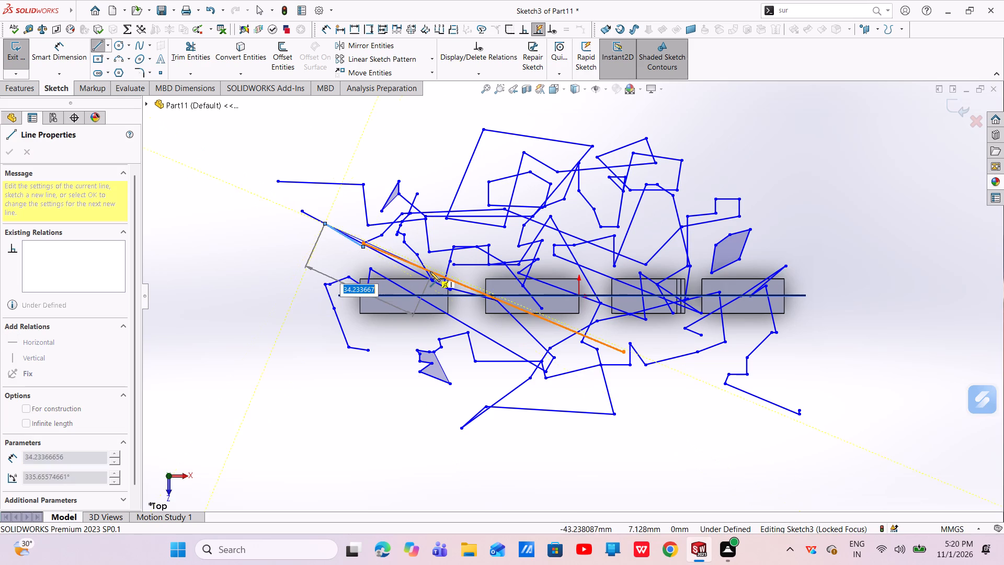
{"action": "left_click", "coordinate": [430, 272]}
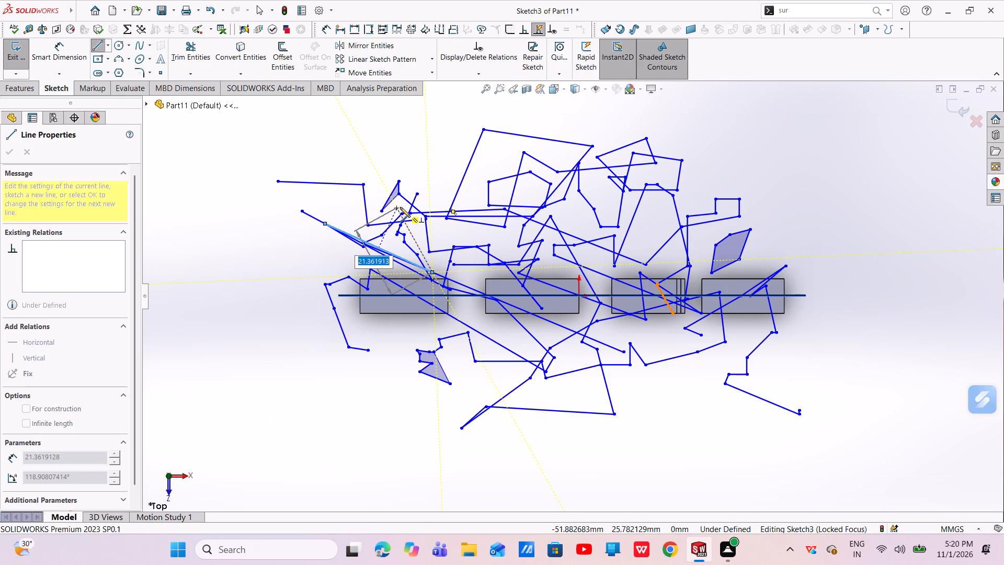
{"action": "left_click", "coordinate": [416, 195]}
Start a chain on the slanted line above the gap between the first two blocks, with short segments rising and dropping beside the pentagon.
{"action": "left_click", "coordinate": [462, 179]}
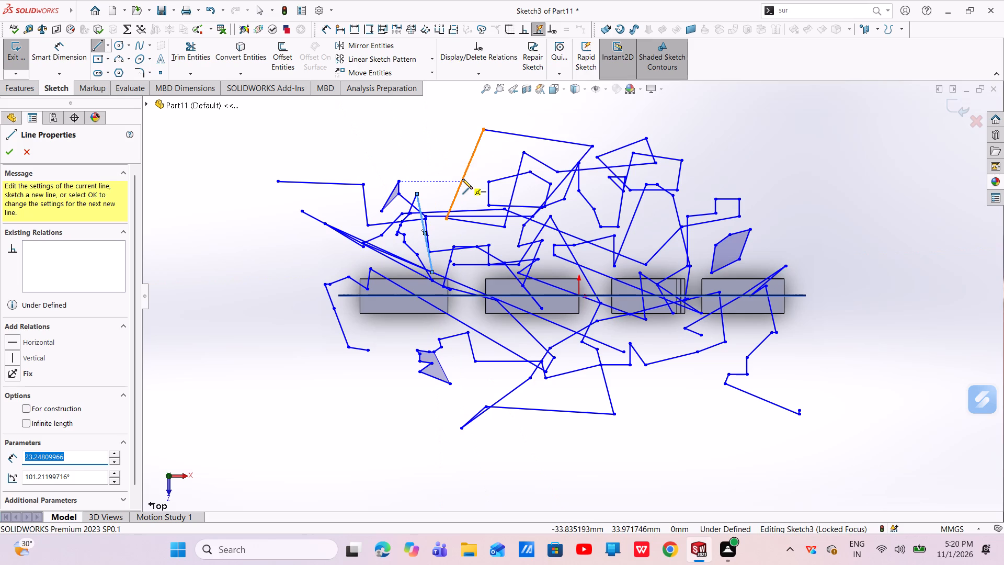
{"action": "left_click", "coordinate": [479, 168]}
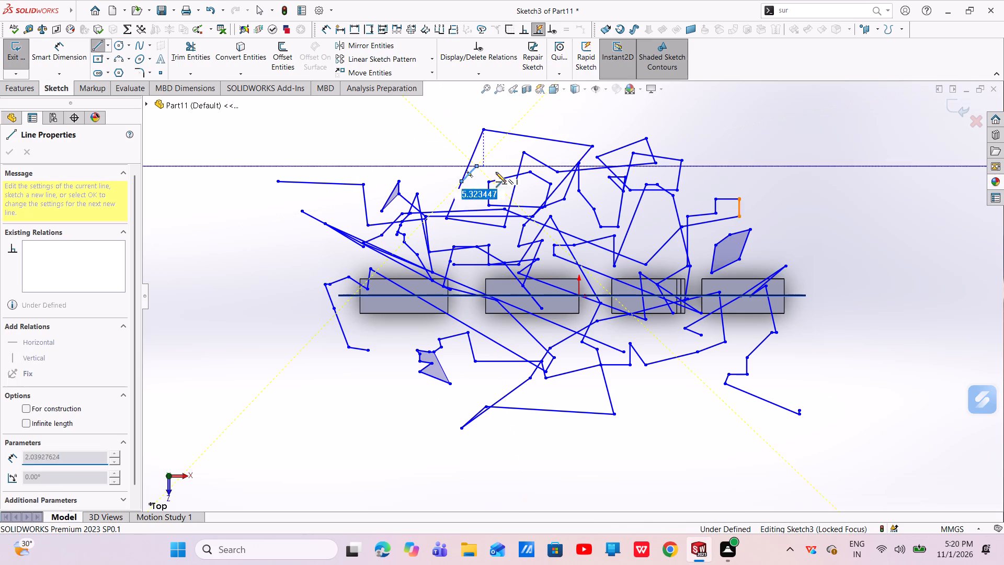
{"action": "left_click", "coordinate": [496, 172]}
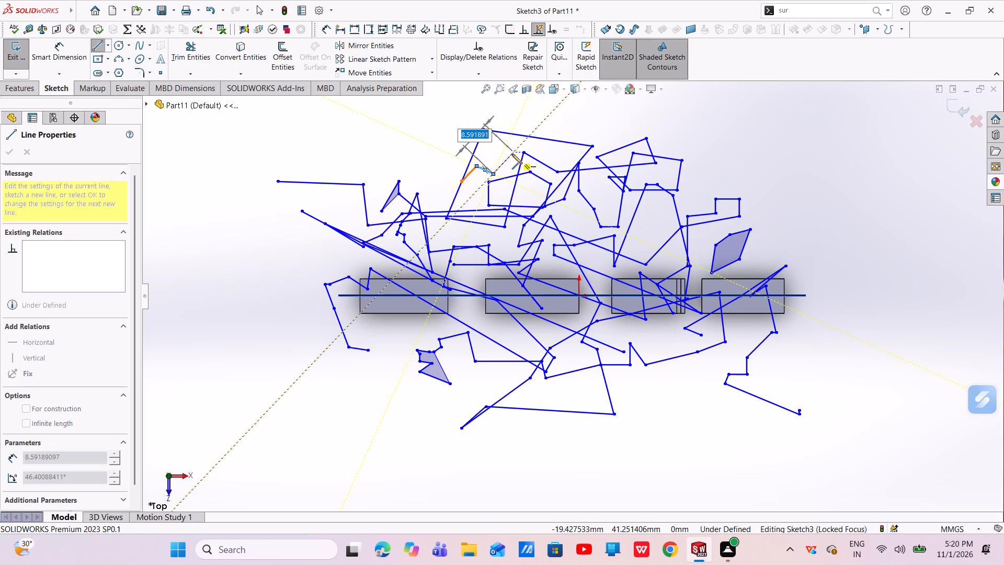
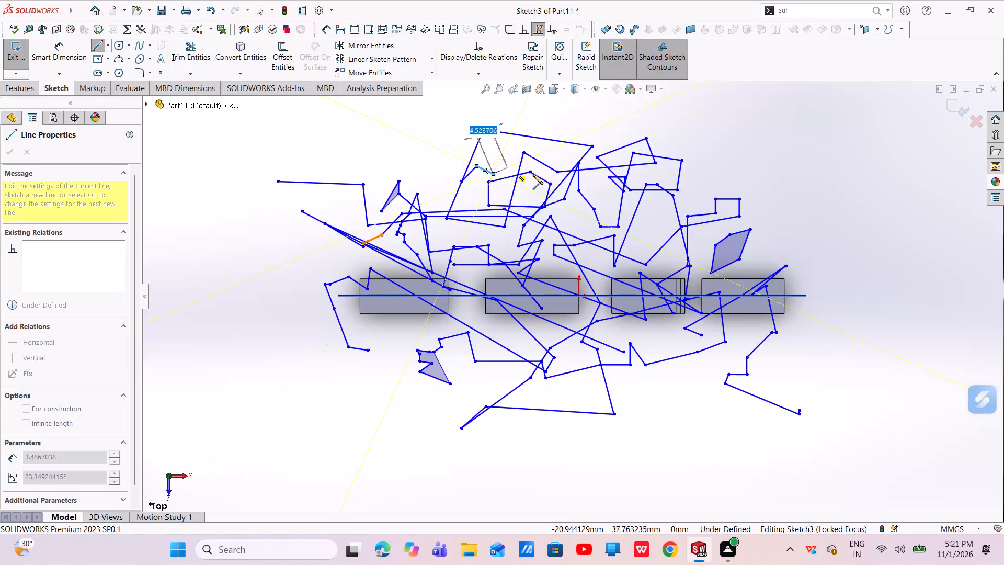
Continue the chain beside the pentagon: about 12.6 mm at 281°, a segment slanting down and back, 11 mm at 81°, and 8.8 mm at 293°.
{"action": "left_click", "coordinate": [503, 219]}
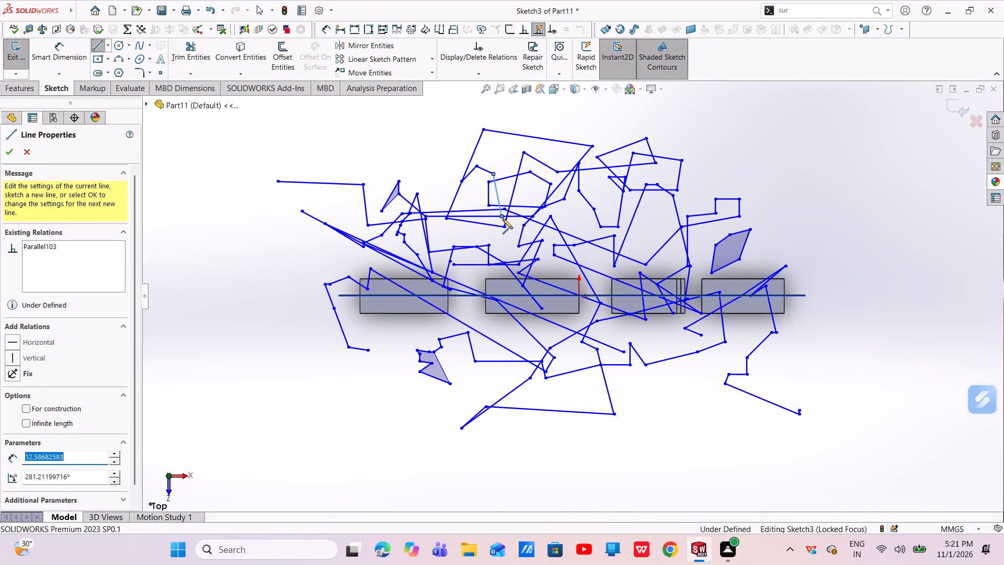
{"action": "left_click", "coordinate": [475, 242]}
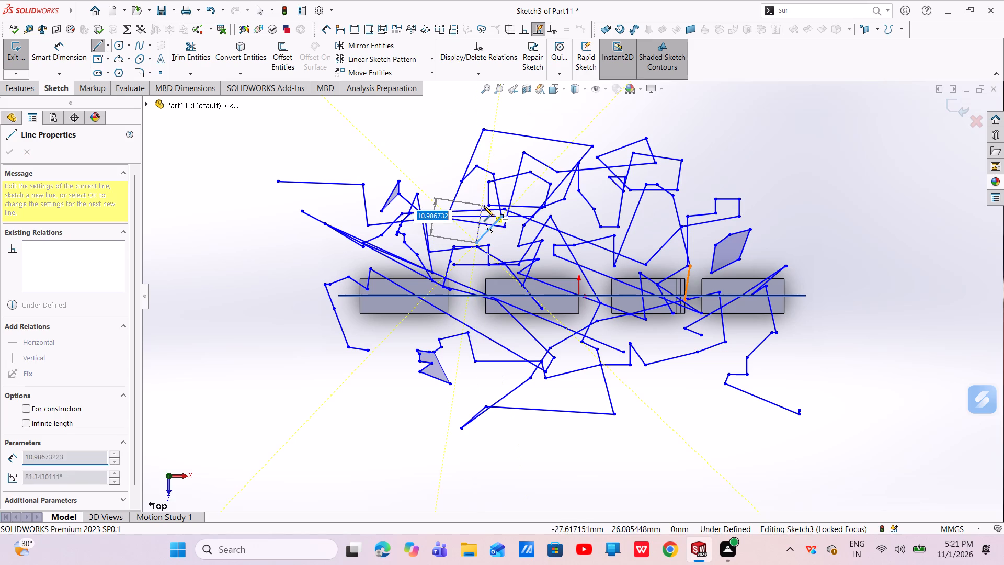
{"action": "left_click", "coordinate": [484, 206]}
{"action": "left_click", "coordinate": [497, 233]}
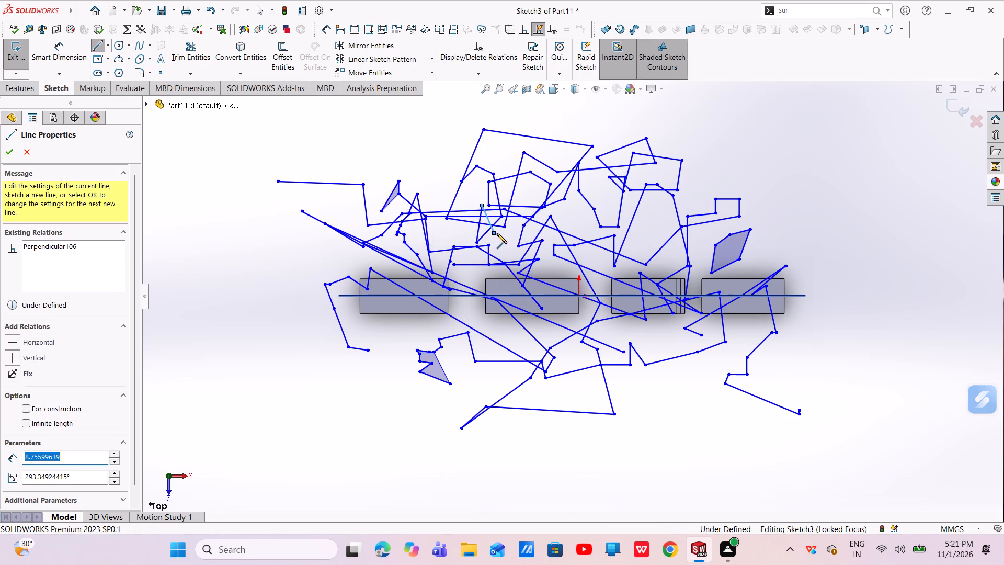
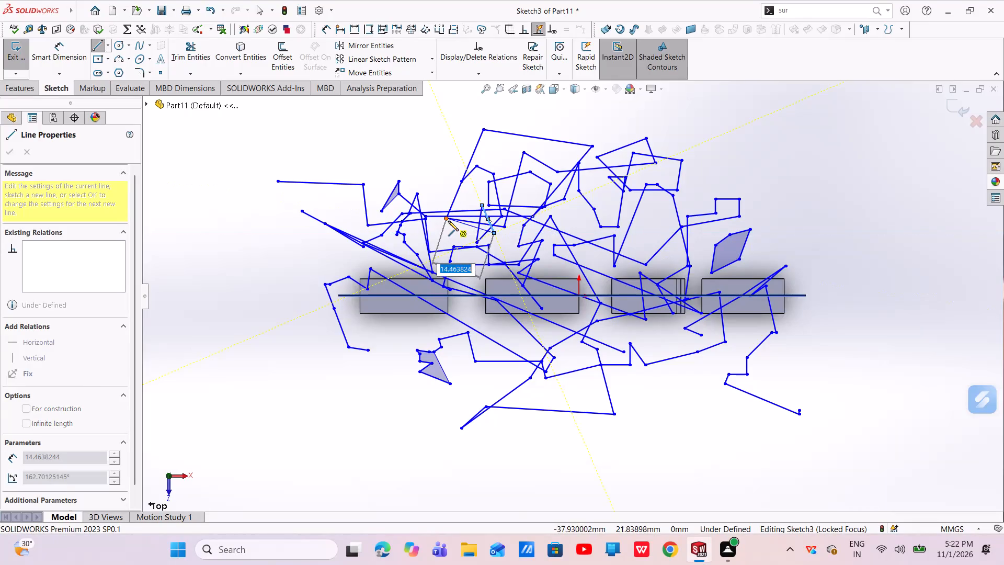
End the chain beside the pentagon at the existing line endpoint with a segment of about 14.5 mm at 163°.
{"action": "left_click", "coordinate": [448, 221]}
Start a chain above the leftmost block: a short vertical, about 27 mm at 194°, around the block's outer end, and below it to about 15.7 mm at 349°.
{"action": "left_click", "coordinate": [440, 257]}
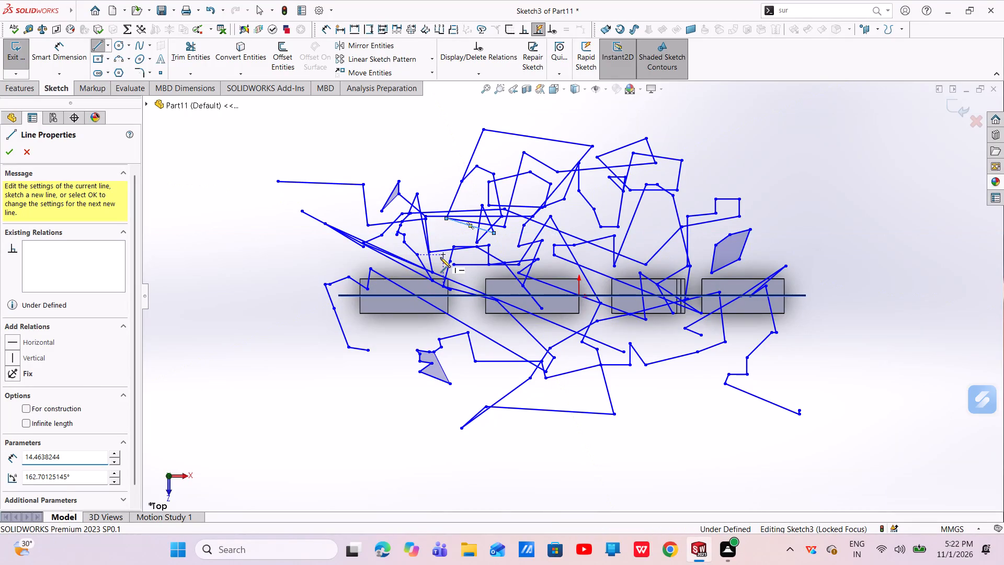
{"action": "left_click", "coordinate": [444, 241]}
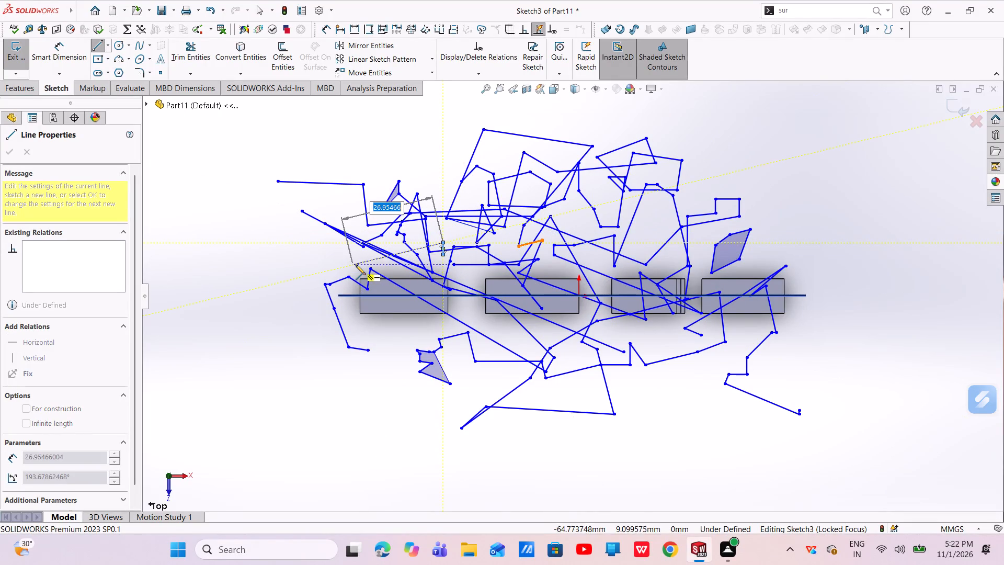
{"action": "left_click", "coordinate": [356, 265]}
{"action": "left_click", "coordinate": [271, 326]}
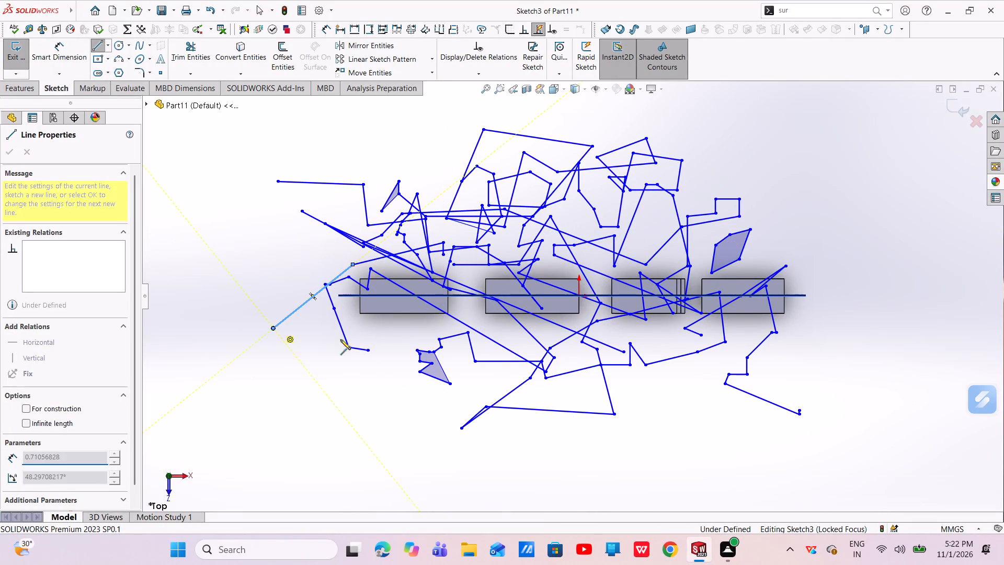
{"action": "left_click", "coordinate": [345, 340]}
{"action": "left_click", "coordinate": [394, 326]}
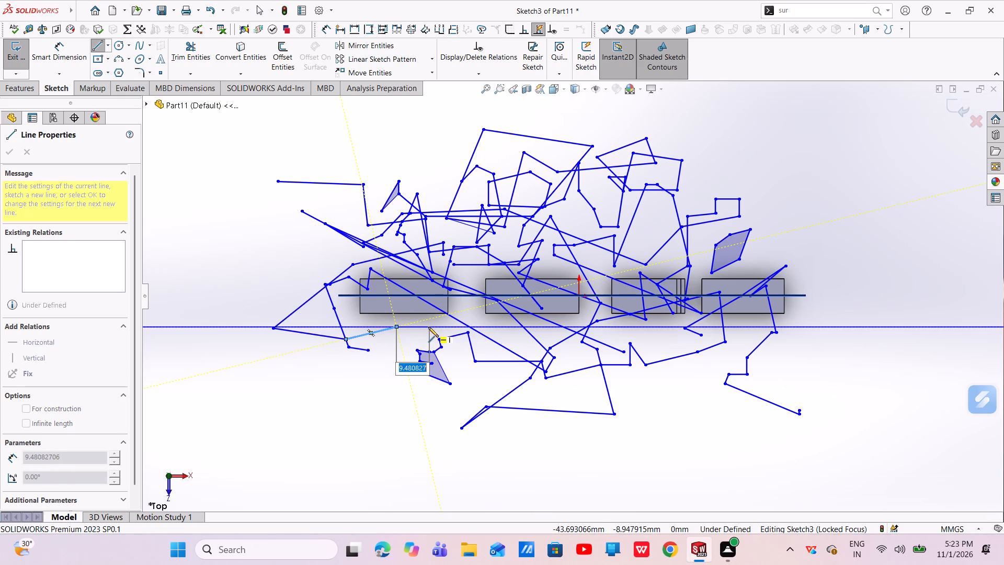
{"action": "left_click", "coordinate": [452, 339]}
Continue the chain up across the second block, about 14 mm at 46°, a horizontal segment, and down through the shaded quadrilateral into the rightmost block.
{"action": "left_click", "coordinate": [555, 303]}
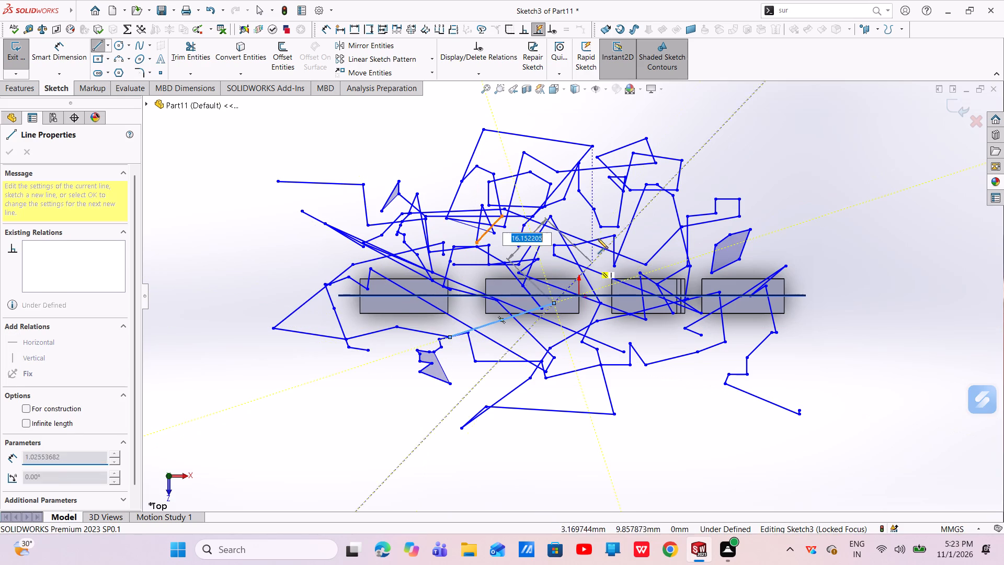
{"action": "left_click", "coordinate": [598, 239]}
{"action": "left_click", "coordinate": [656, 215]}
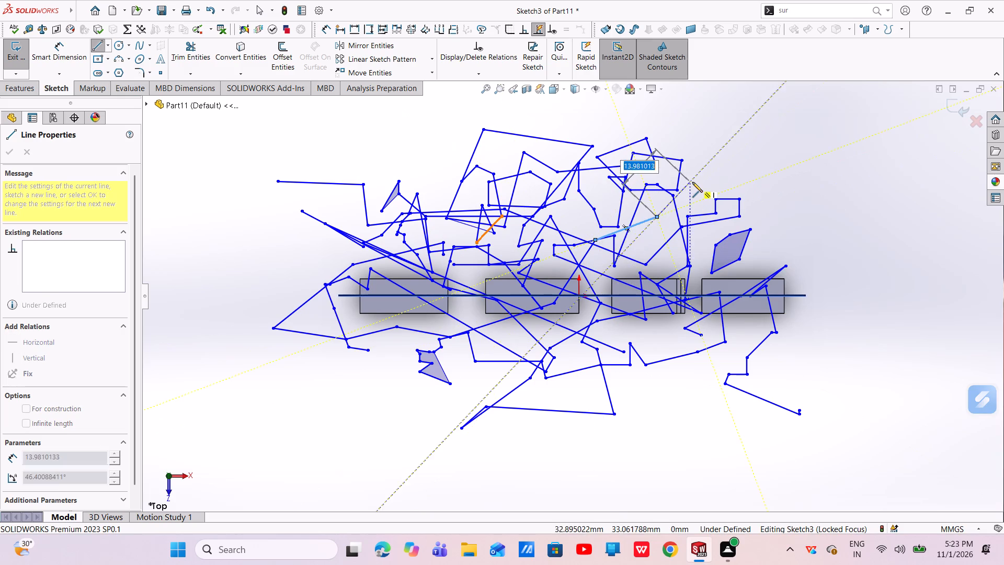
{"action": "left_click", "coordinate": [692, 182]}
{"action": "left_click", "coordinate": [746, 181]}
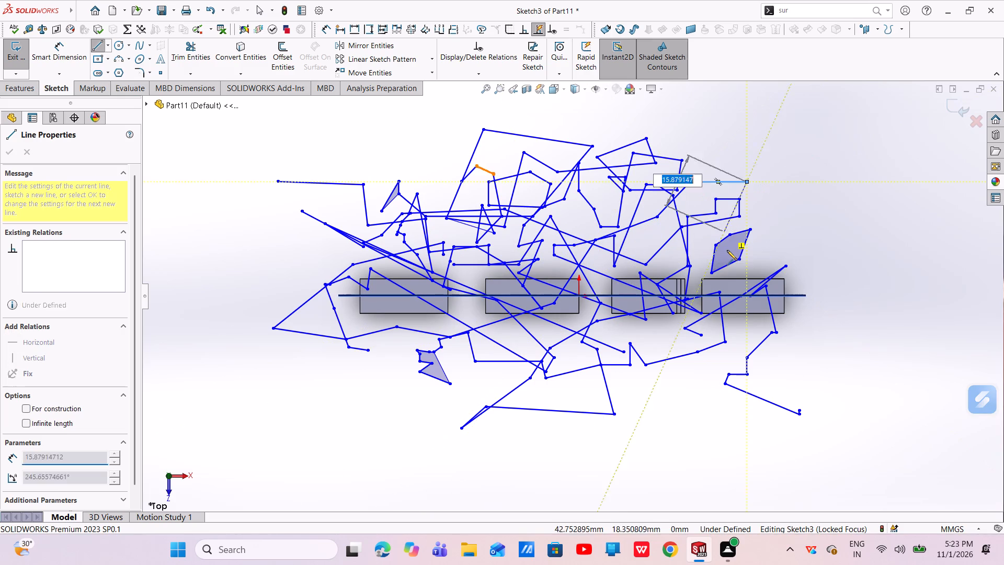
{"action": "left_click", "coordinate": [727, 250]}
{"action": "left_click", "coordinate": [752, 286]}
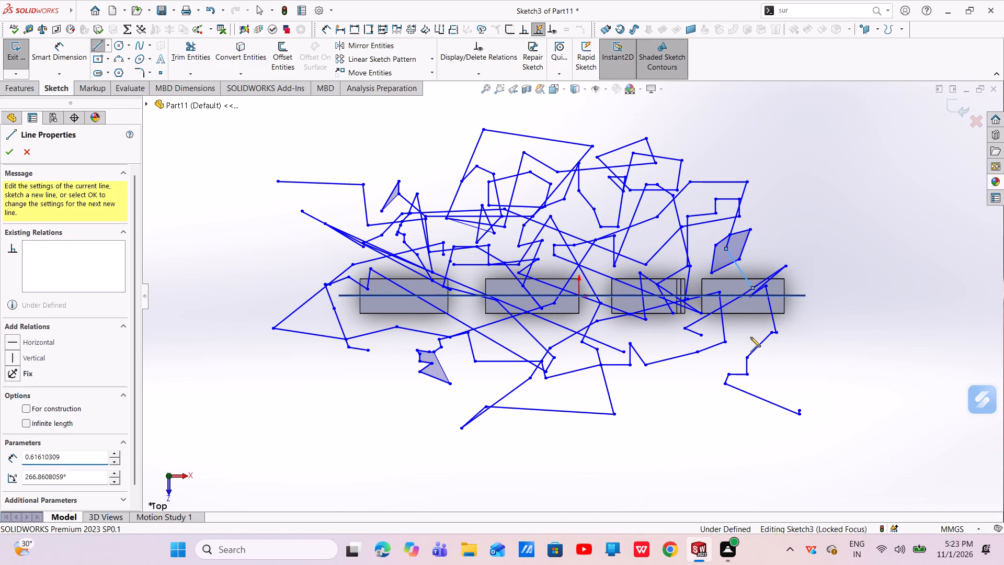
Continue the chain vertically down below the rightmost block, about 13.8 mm at 336°, and back up to the existing endpoint by the block's upper corner.
{"action": "left_click", "coordinate": [756, 372]}
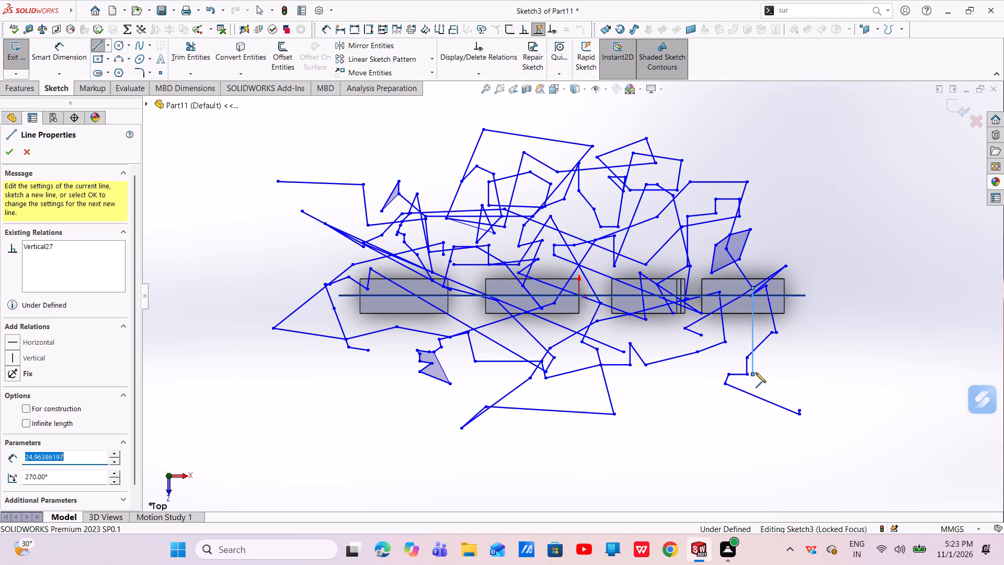
{"action": "left_click", "coordinate": [795, 395]}
{"action": "left_click", "coordinate": [781, 358]}
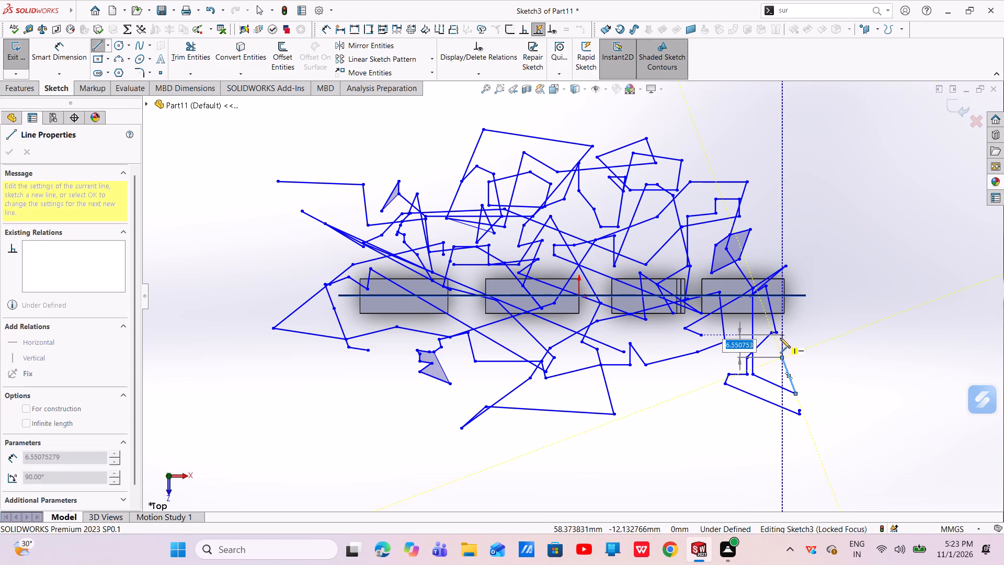
{"action": "left_click", "coordinate": [772, 349]}
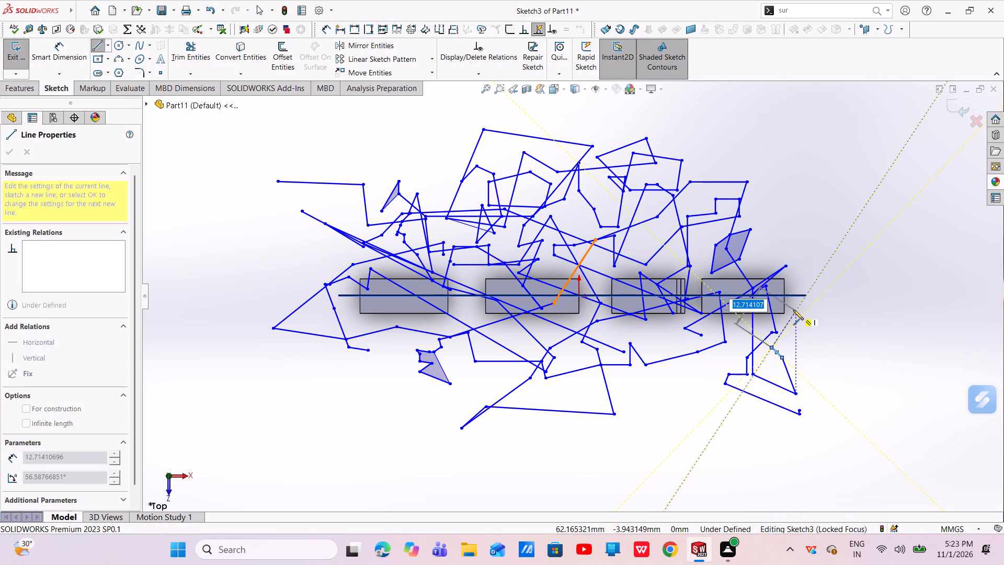
{"action": "left_click", "coordinate": [783, 264]}
Run lines from that endpoint back above the blocks to the existing vertex over the third block, the last about 16.4 mm at 186°.
{"action": "left_click", "coordinate": [700, 256]}
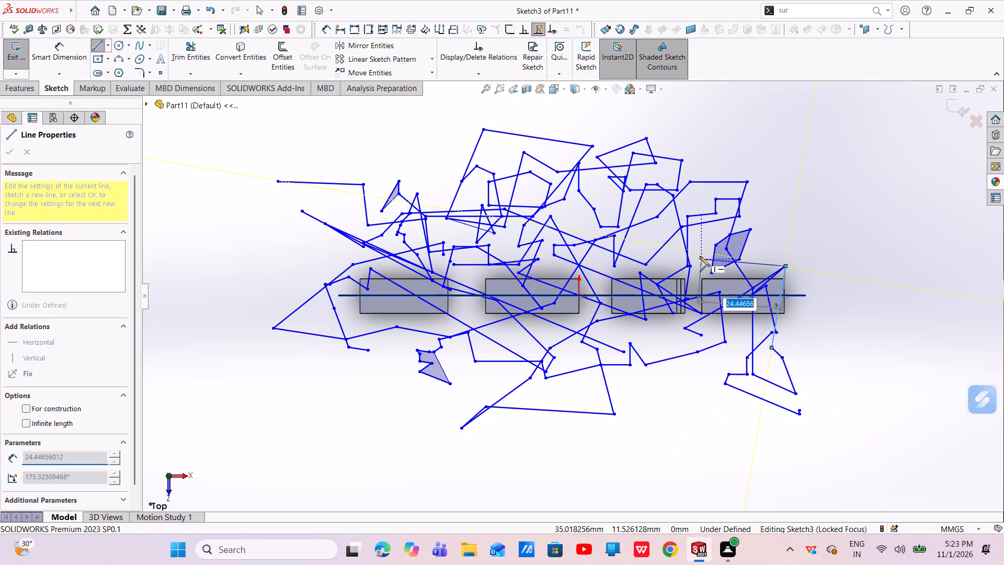
{"action": "left_click", "coordinate": [644, 265]}
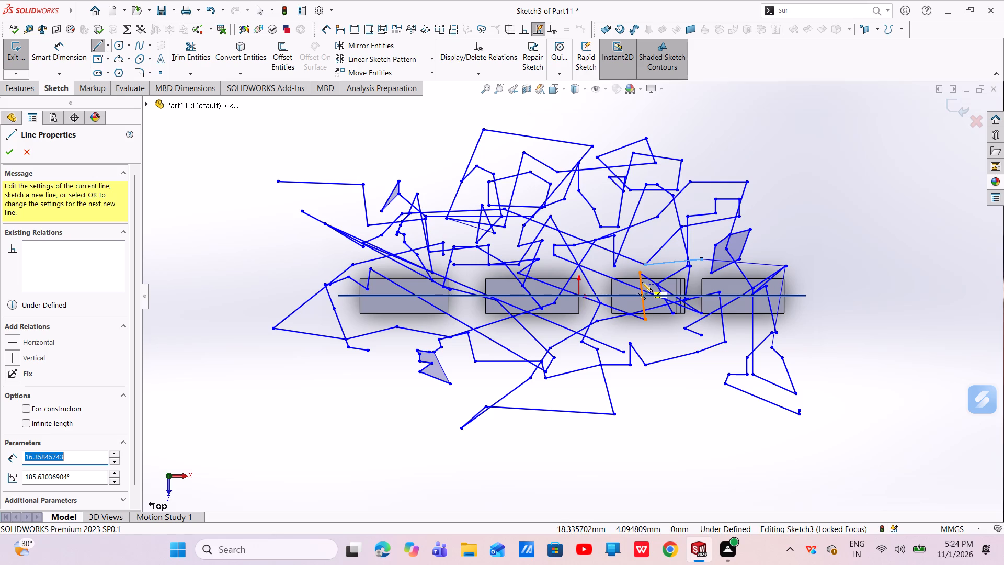
Sketch an open chain from inside the third block: a short slanted segment, a vertical up past the block, and about 12.4 mm at 194°.
{"action": "left_click", "coordinate": [655, 302]}
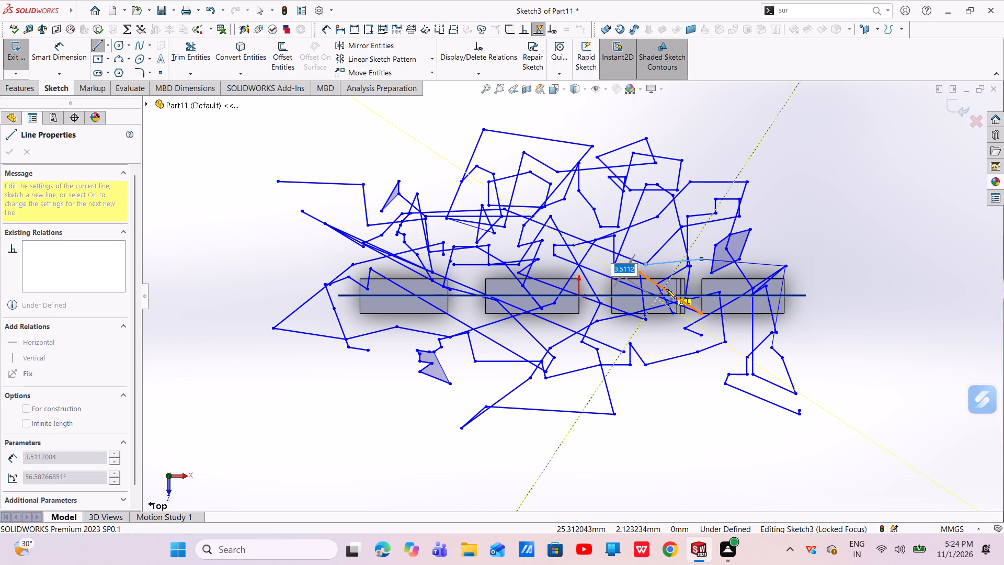
{"action": "left_click", "coordinate": [681, 292]}
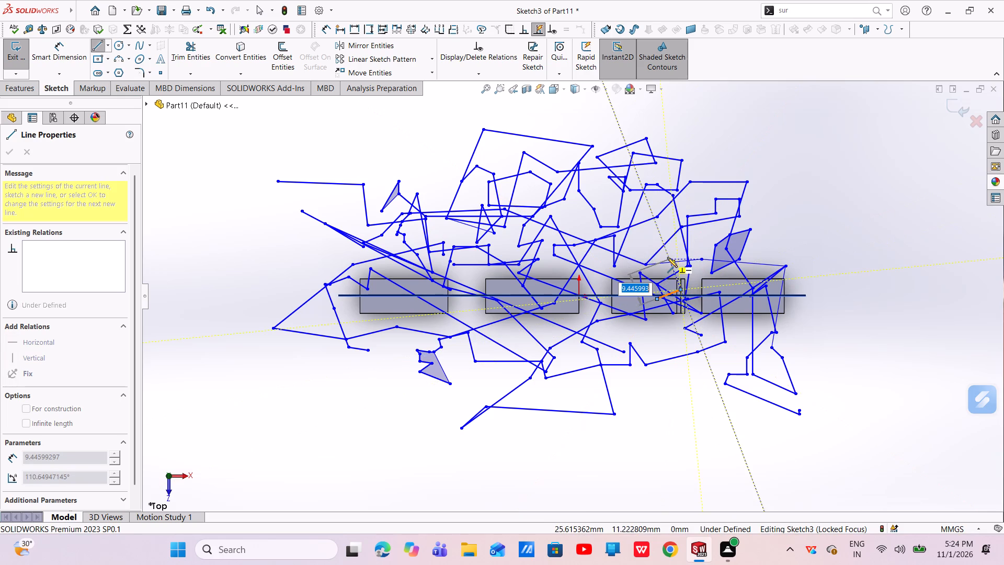
{"action": "left_click", "coordinate": [680, 231]}
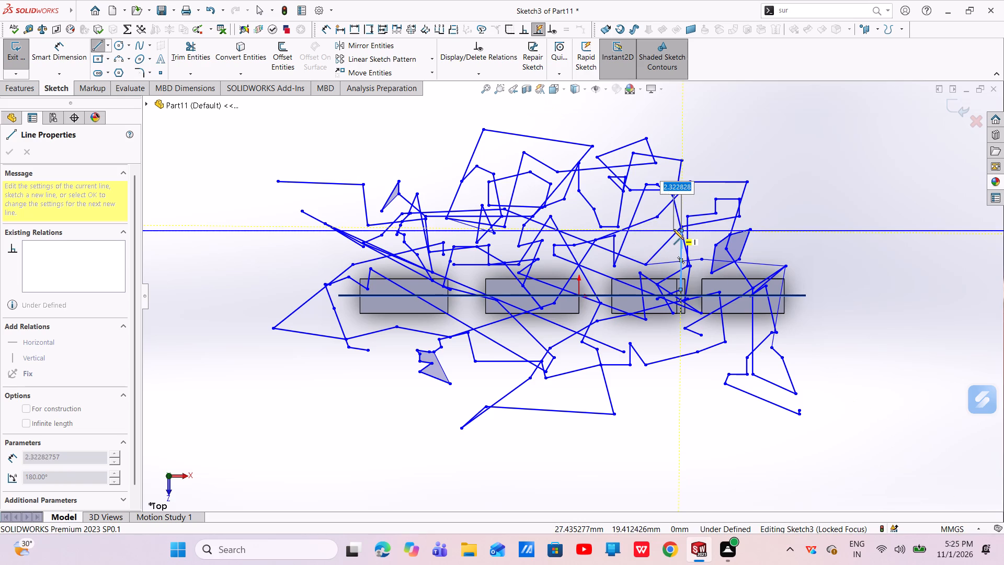
{"action": "left_click", "coordinate": [640, 240]}
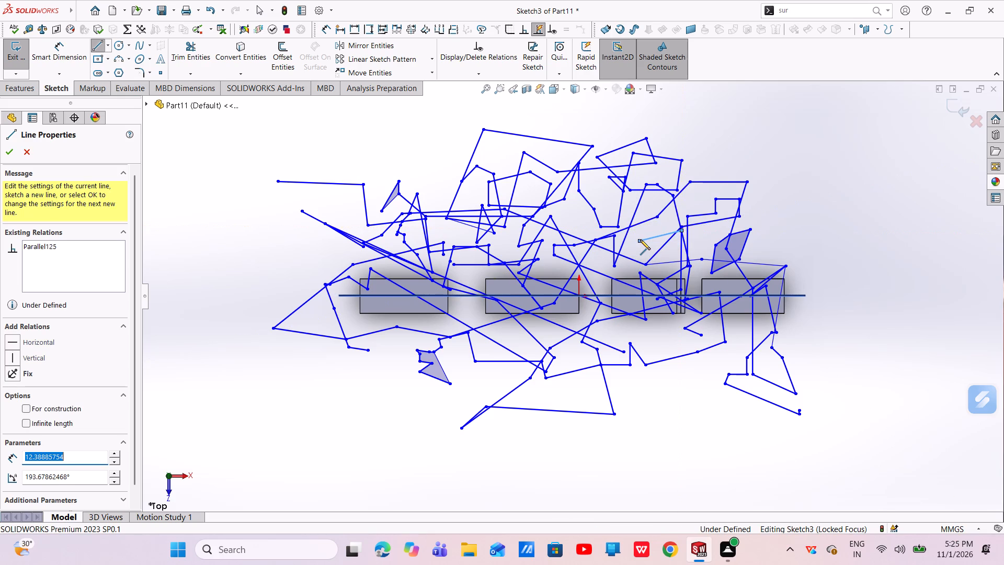
{"action": "left_click", "coordinate": [640, 240]}
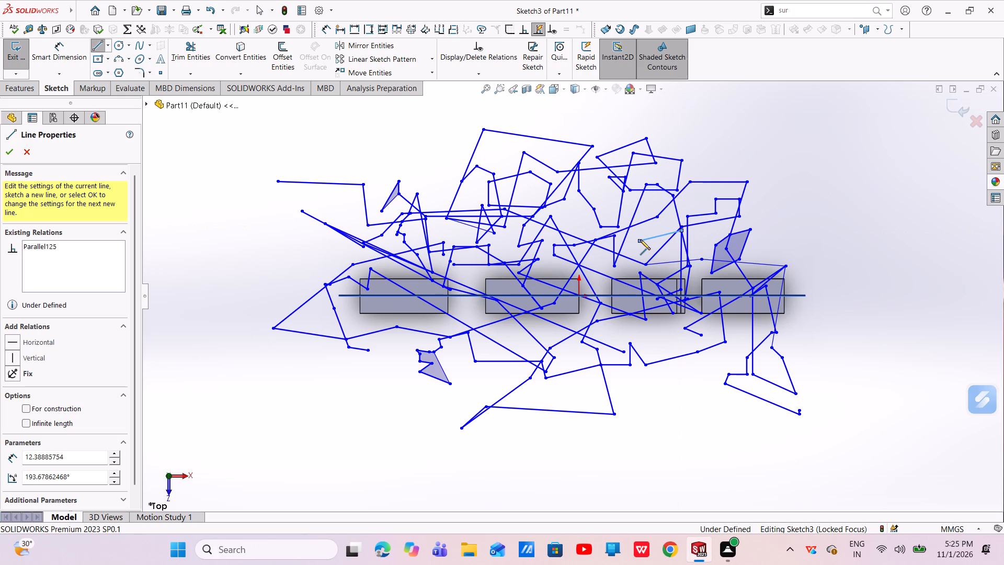
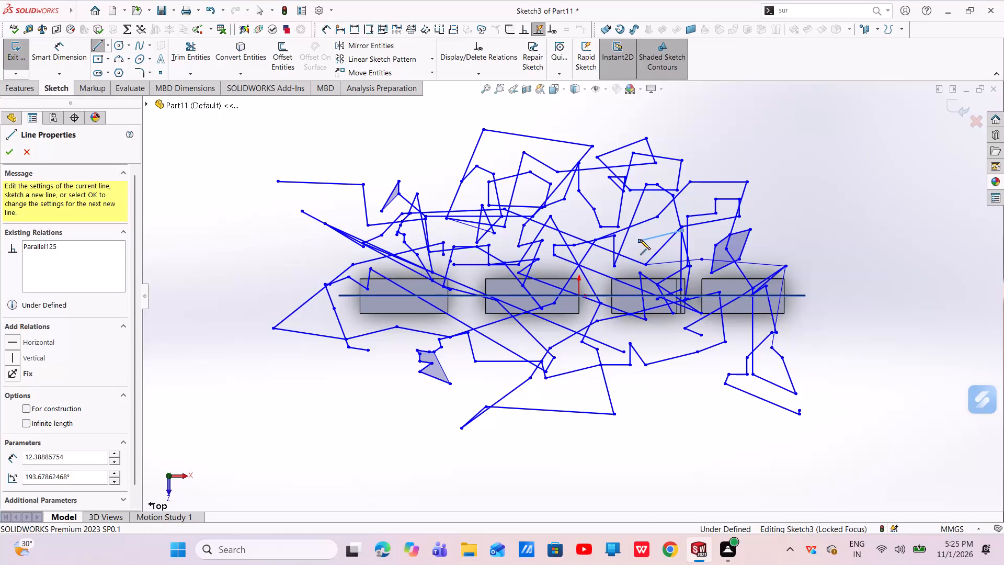
Continue the chain above the blocks, including a segment about 18.7 mm at 211°, followed by a short vertical drop and a slanted line into the second block.
{"action": "left_click", "coordinate": [587, 205]}
{"action": "left_click", "coordinate": [534, 234]}
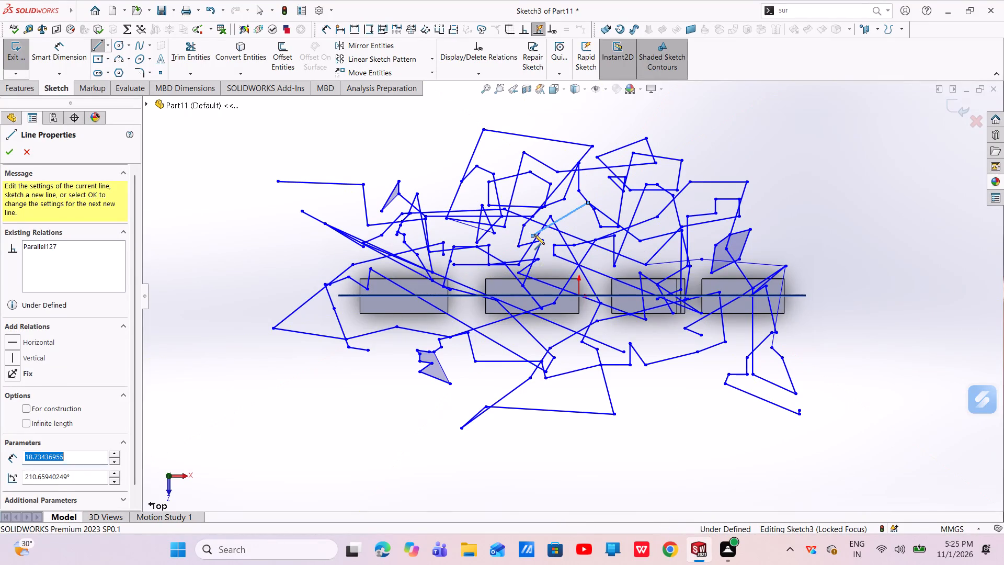
{"action": "left_click", "coordinate": [534, 261]}
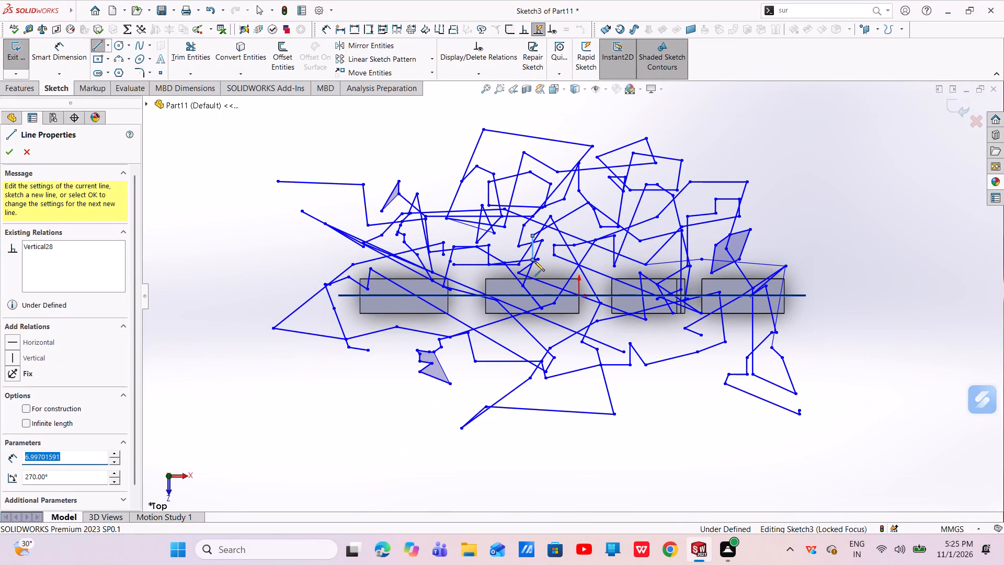
{"action": "left_click", "coordinate": [558, 304]}
Continue the chain below the second block, about 8.7 mm at 324° and 10.3 mm at 350°, and back up about 6 mm vertically into the third block.
{"action": "left_click", "coordinate": [585, 322]}
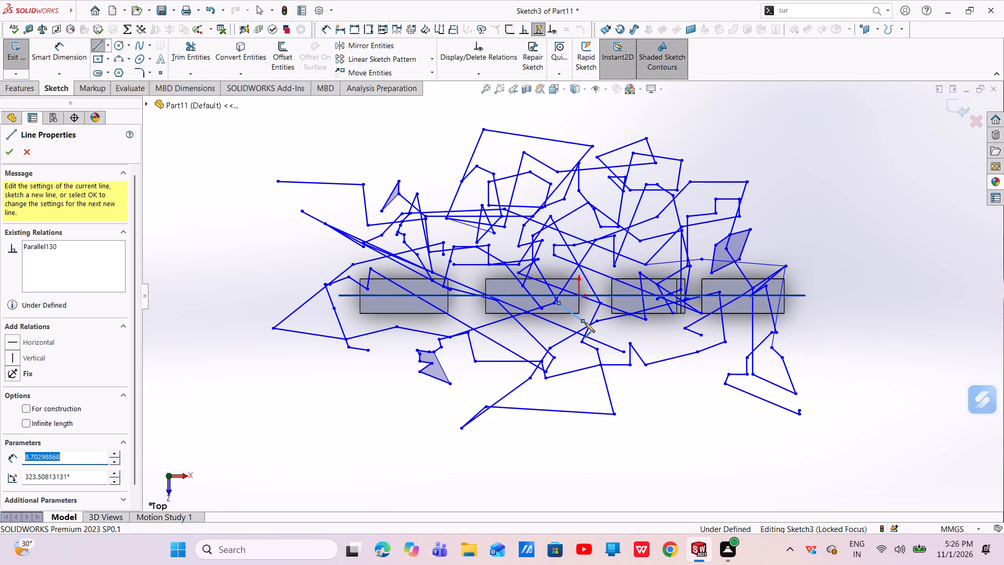
{"action": "left_click", "coordinate": [619, 330]}
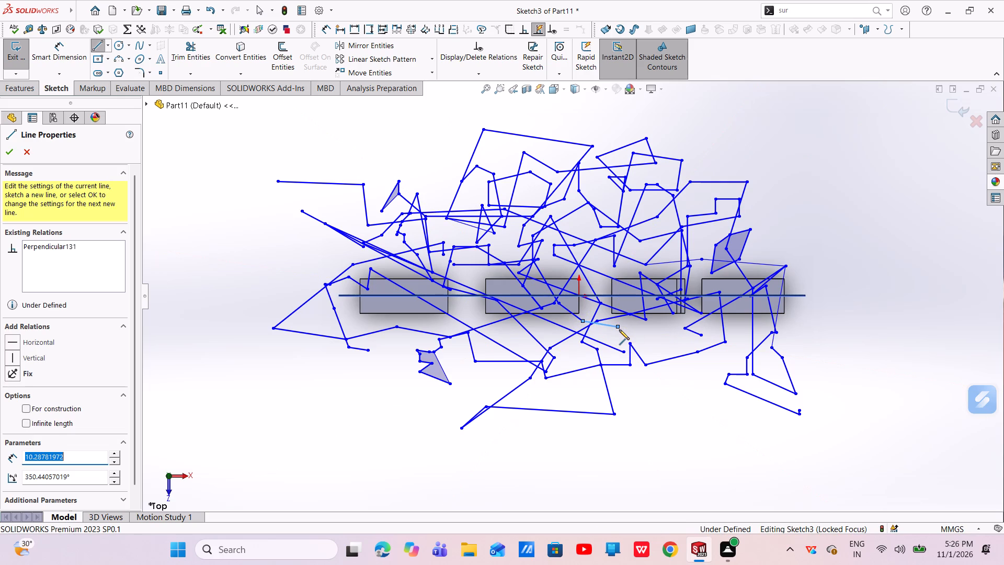
{"action": "left_click", "coordinate": [627, 321]}
{"action": "left_click", "coordinate": [629, 300]}
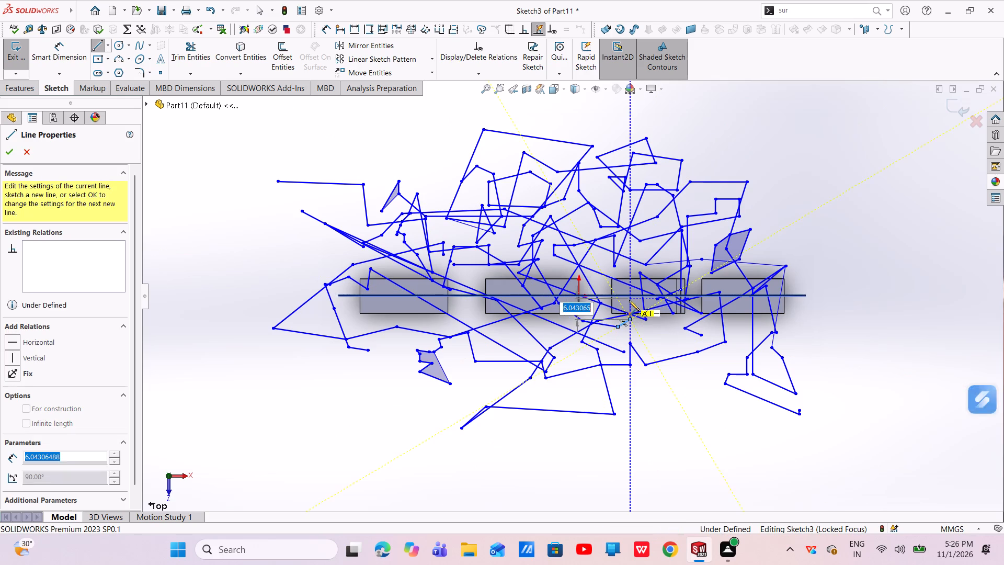
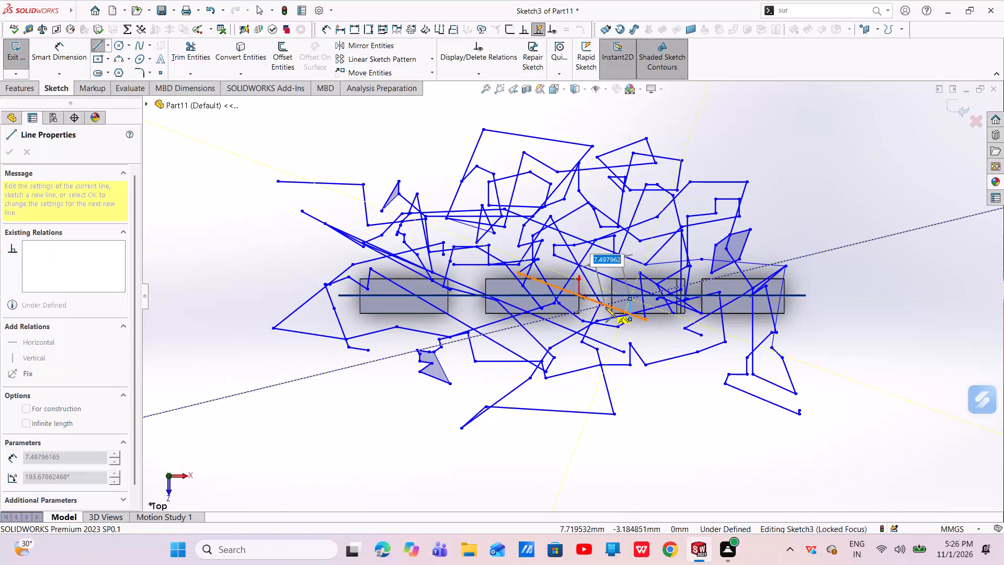
Continue the chain with short segments around the third block, a line about 32.1 mm at 14° to the fourth block's corner, and a short line back down.
{"action": "left_click", "coordinate": [606, 307]}
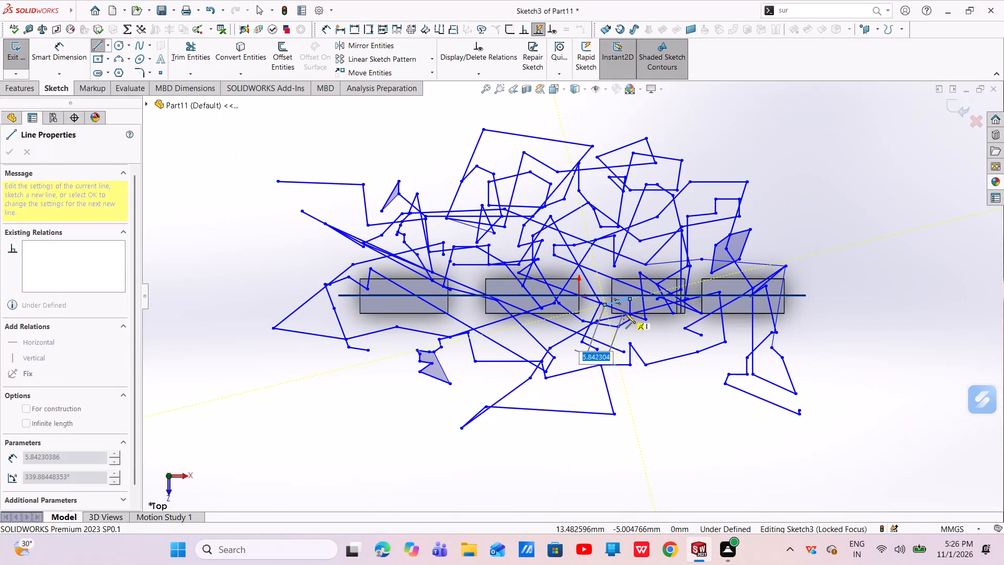
{"action": "left_click", "coordinate": [625, 313]}
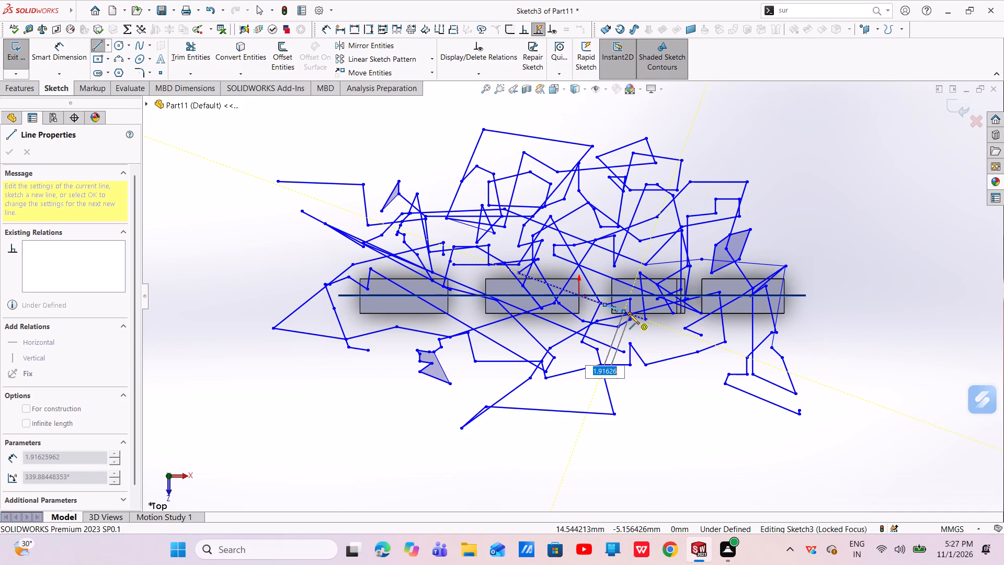
{"action": "left_click", "coordinate": [592, 303]}
{"action": "left_click", "coordinate": [699, 274]}
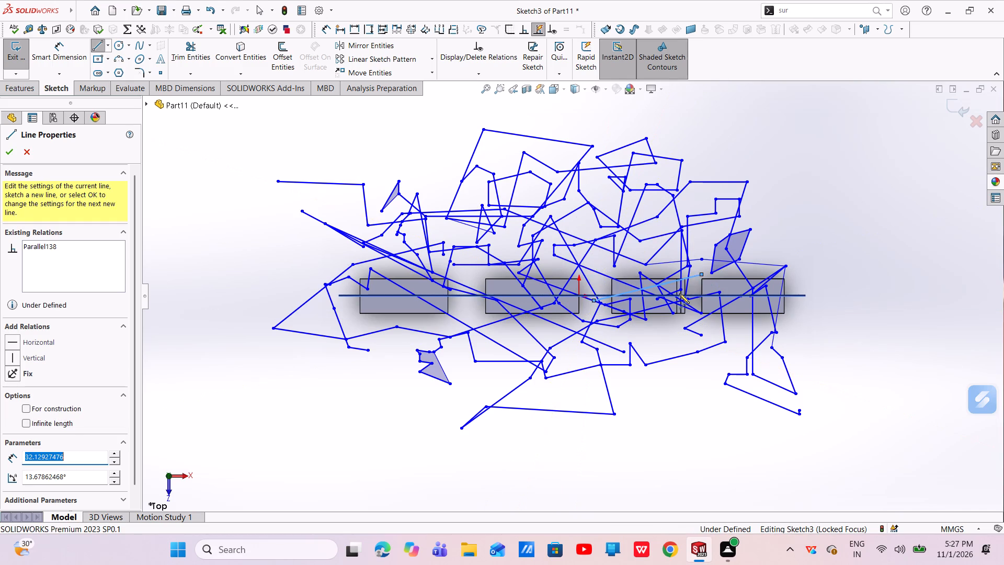
{"action": "left_click", "coordinate": [677, 304]}
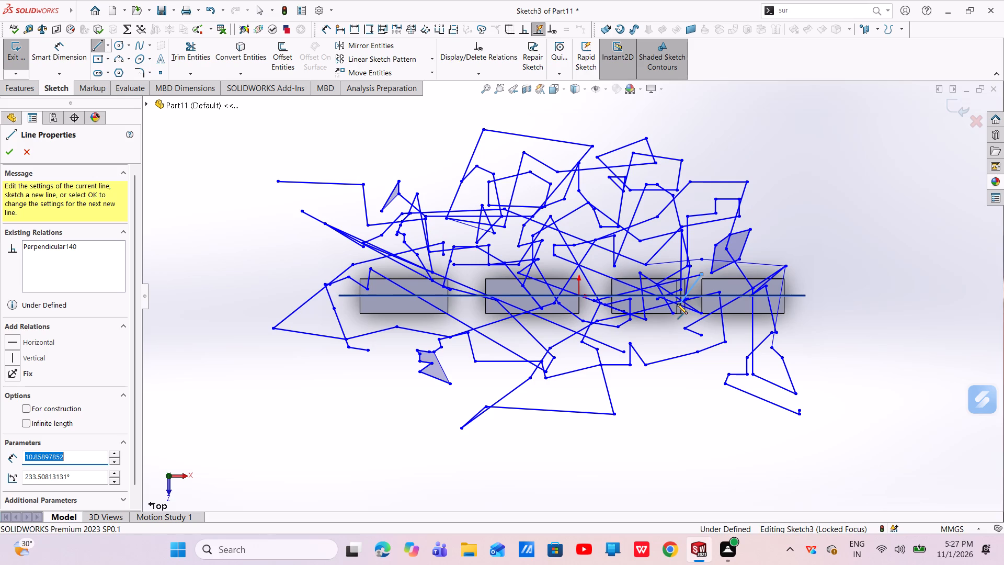
Continue the chain up between the third and fourth blocks, back above the third, and down across the second block about 24.5 mm at 293°.
{"action": "left_click", "coordinate": [692, 243]}
{"action": "left_click", "coordinate": [709, 208]}
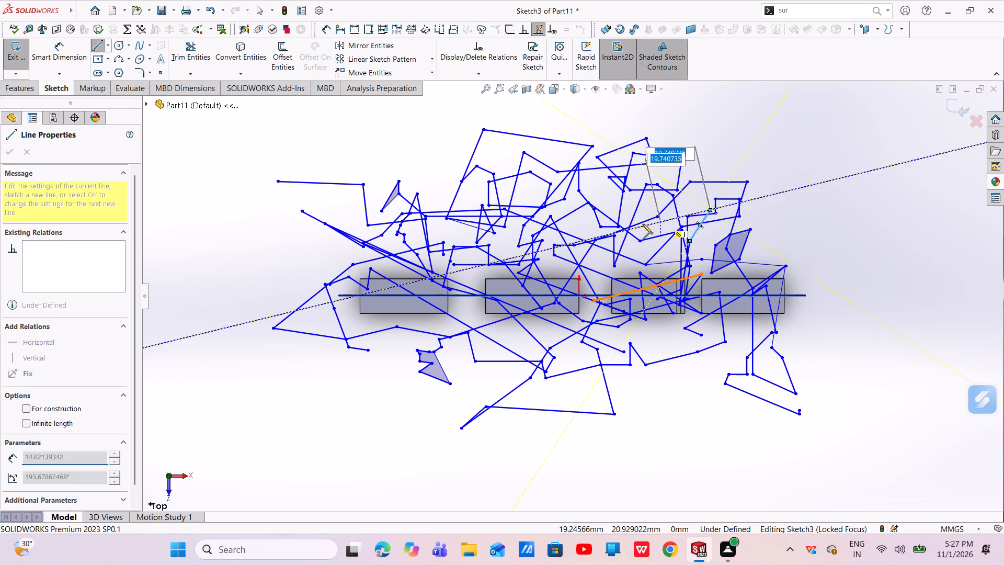
{"action": "left_click", "coordinate": [662, 191]}
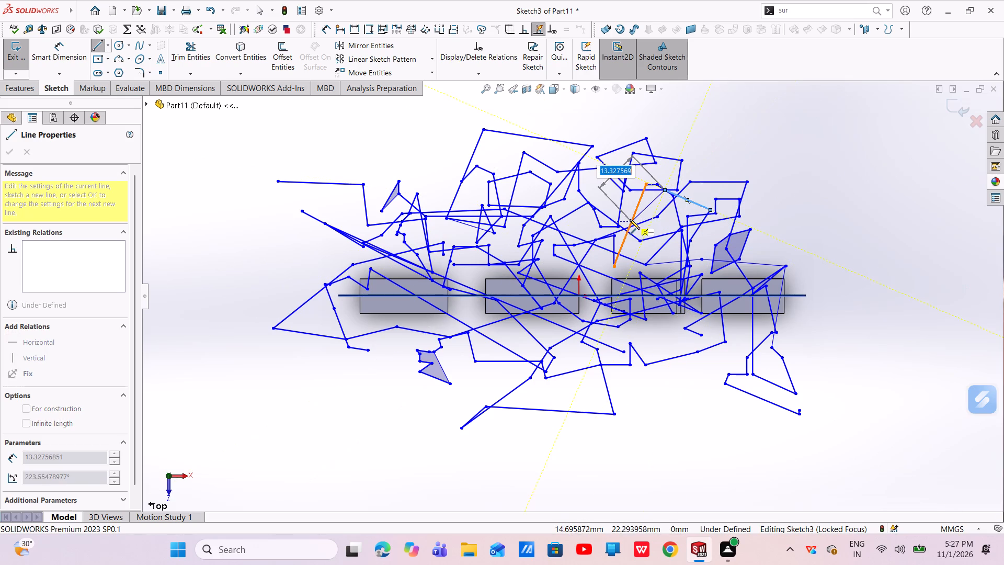
{"action": "left_click", "coordinate": [589, 230]}
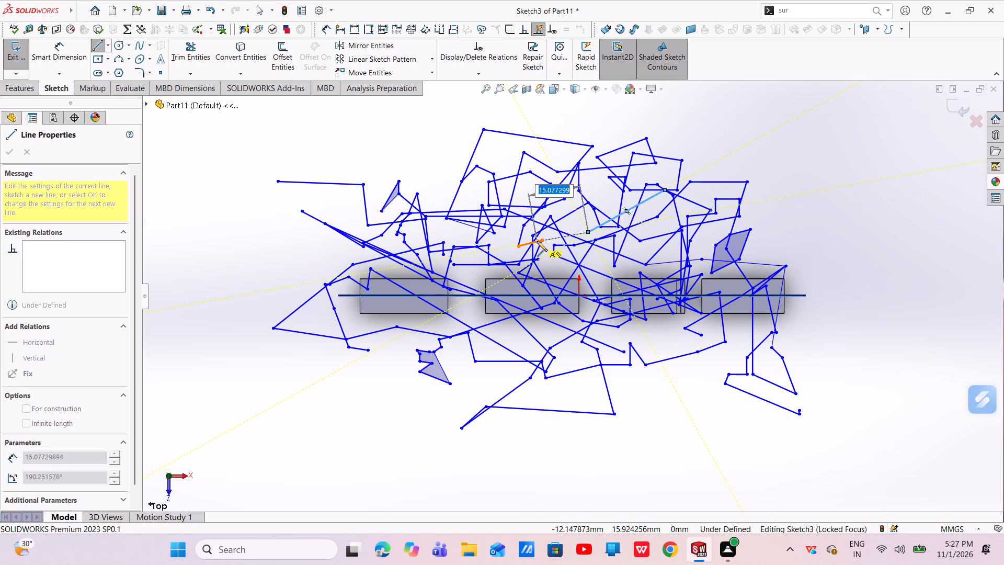
{"action": "left_click", "coordinate": [537, 241]}
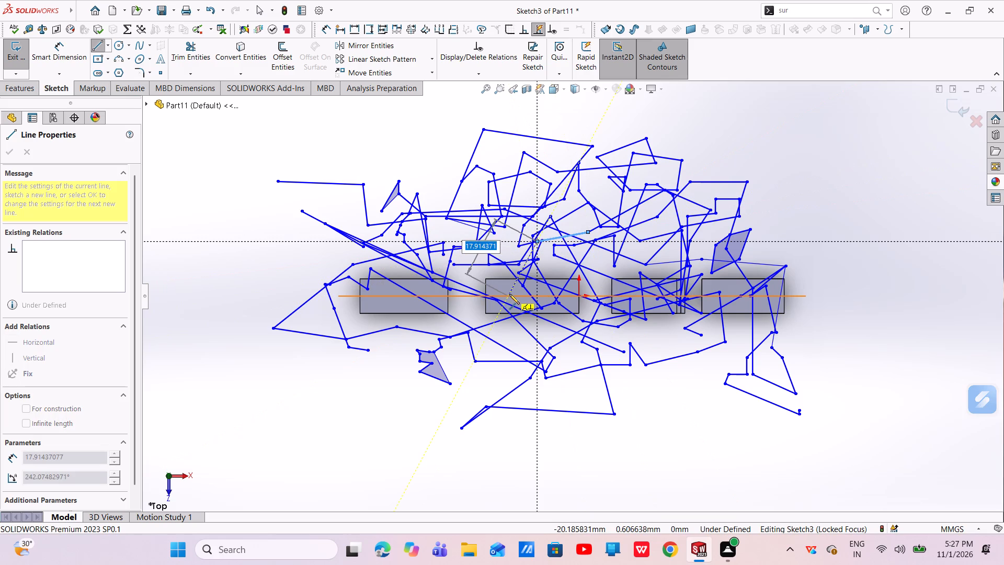
{"action": "left_click", "coordinate": [570, 319]}
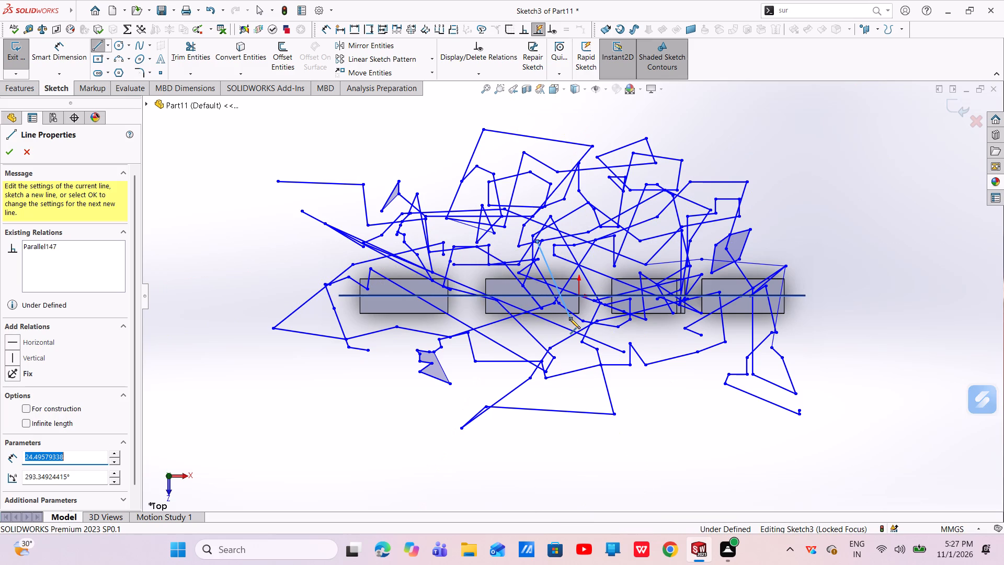
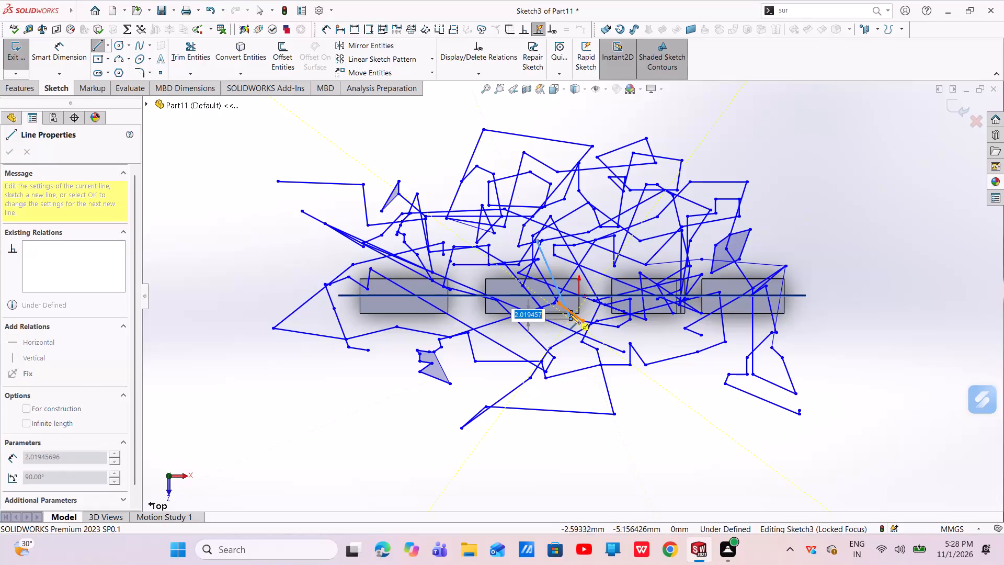
Continue the chain with a short line about 4.2 mm at 203°, perpendicular to the previous segment, just below the second block's lower edge.
{"action": "left_click", "coordinate": [558, 321]}
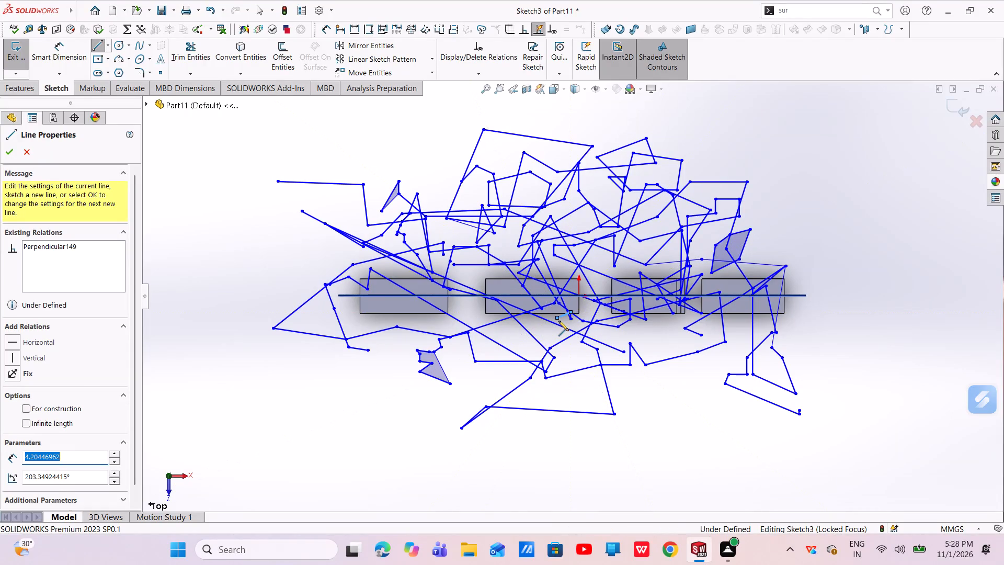
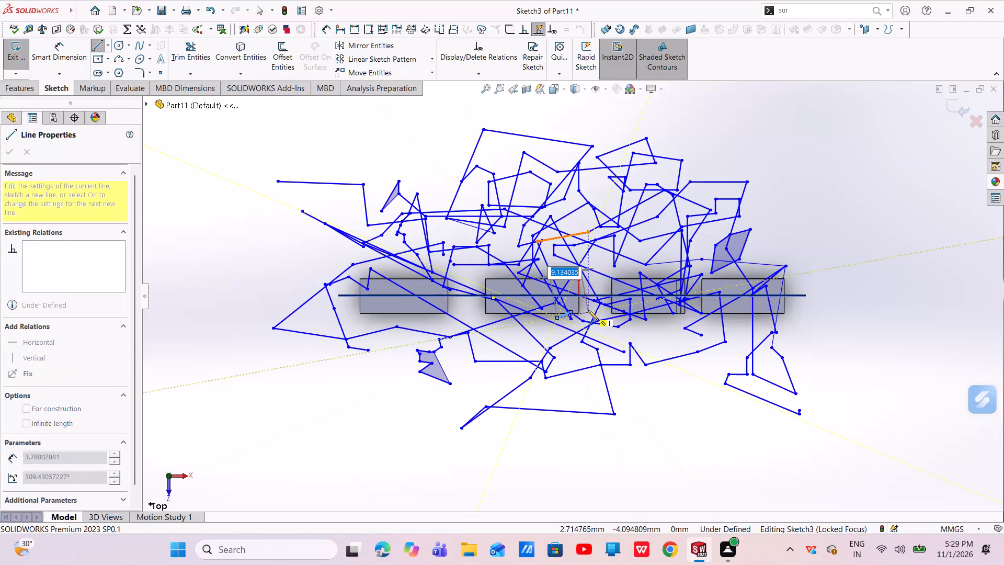
Extend the chain above the fourth block with lines about 28 mm at 46° and 14 mm horizontal, ending about 8 mm at 186° on an existing endpoint.
{"action": "left_click", "coordinate": [738, 256]}
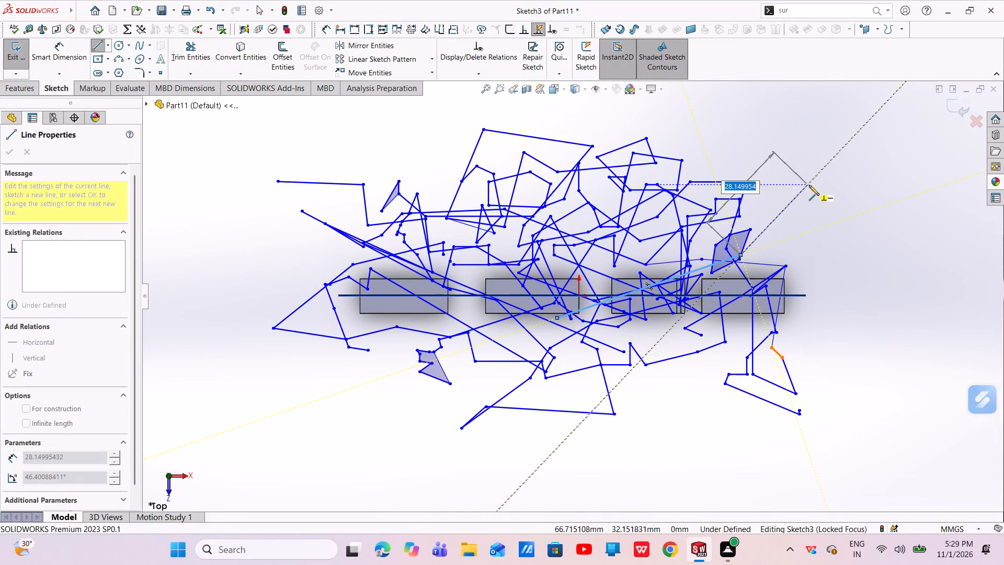
{"action": "left_click", "coordinate": [809, 185]}
{"action": "left_click", "coordinate": [759, 187]}
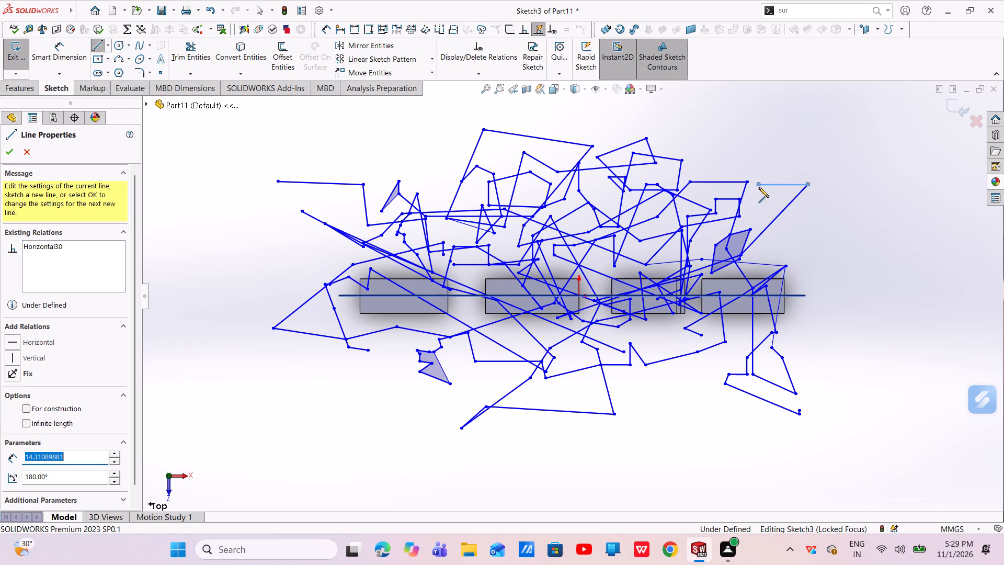
{"action": "left_click", "coordinate": [777, 178]}
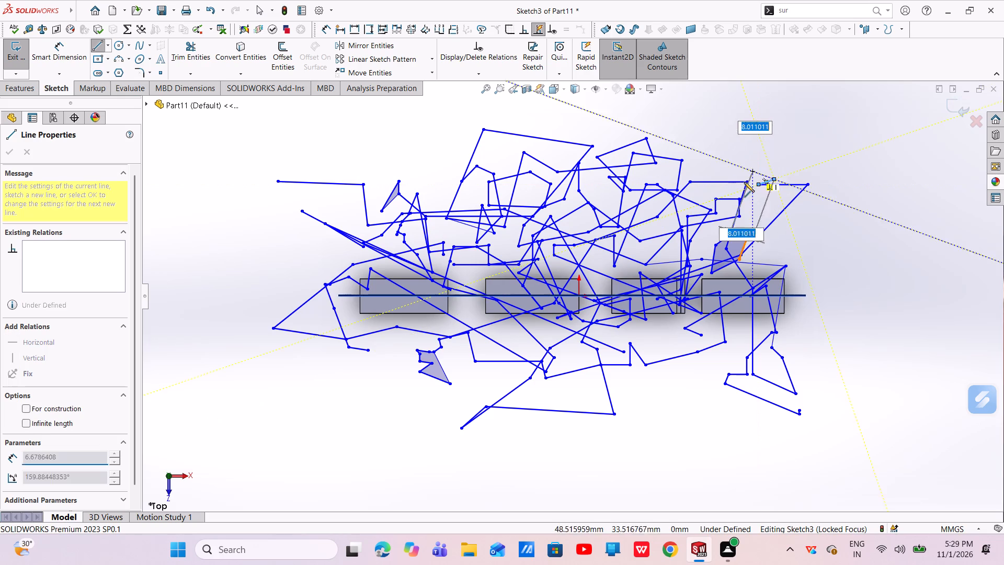
{"action": "left_click", "coordinate": [744, 182]}
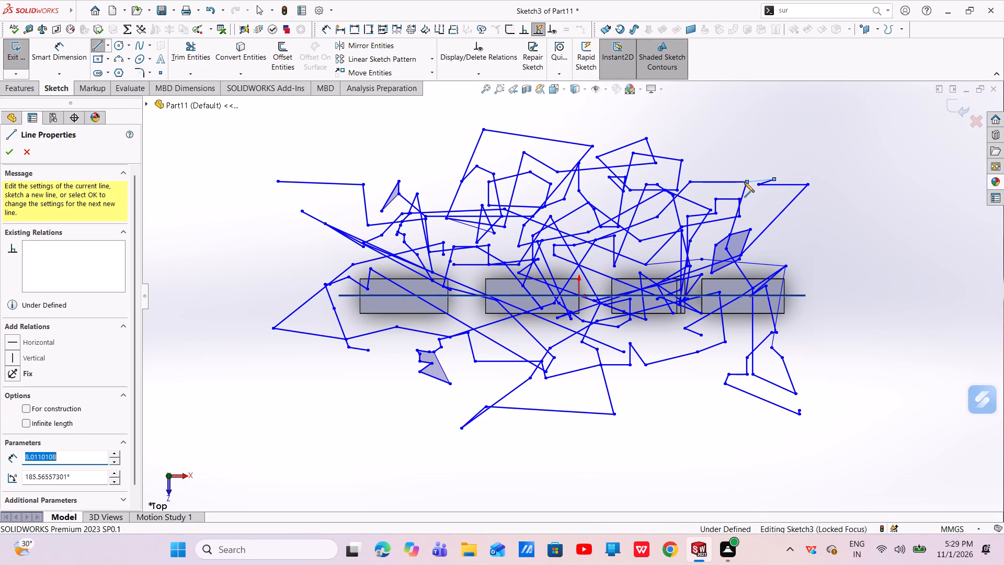
Sketch a new chain from above the fourth block through its upper area, including about 7.6 mm at 199°, ending about 9.9 mm at 99°.
{"action": "left_click", "coordinate": [779, 238]}
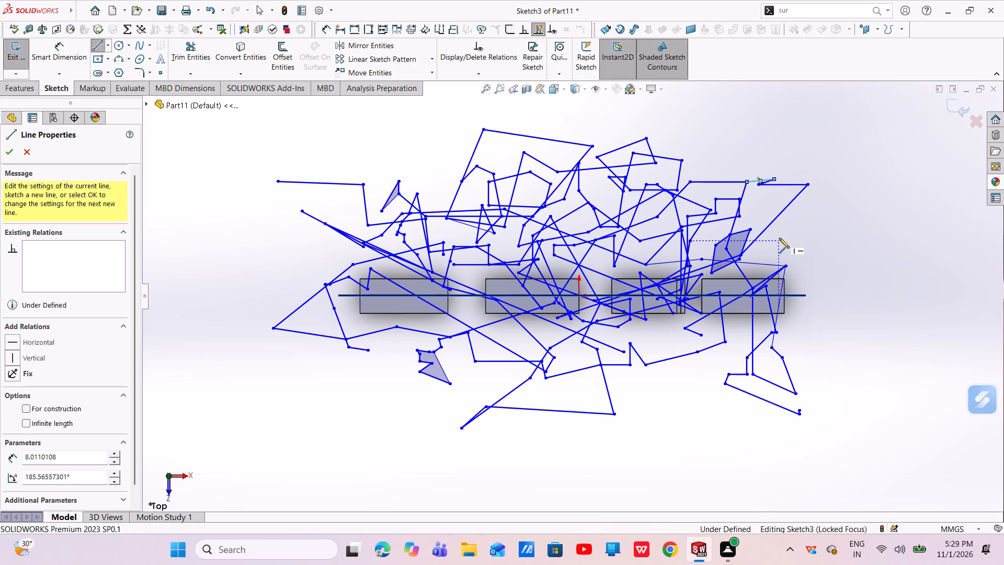
{"action": "left_click", "coordinate": [767, 242]}
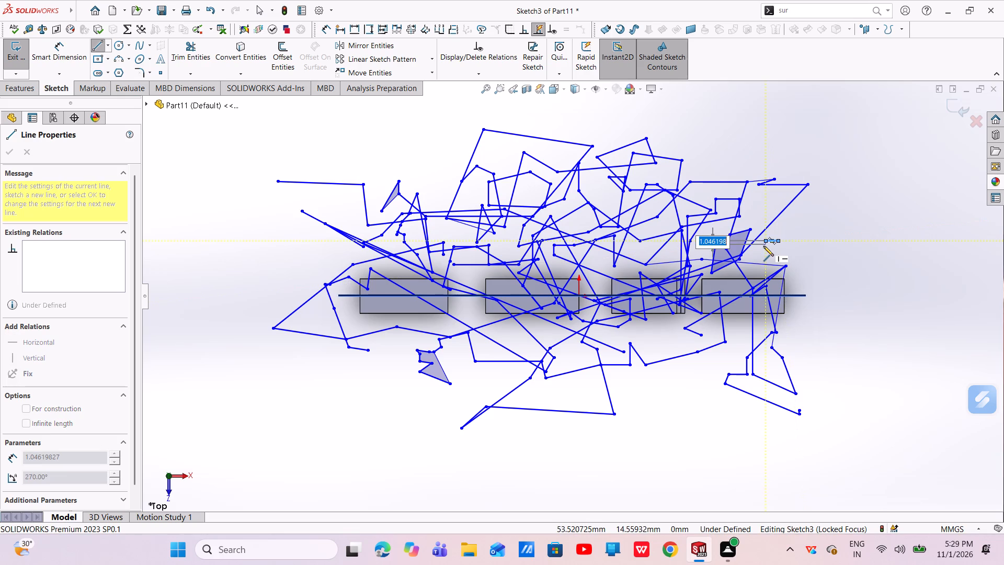
{"action": "left_click", "coordinate": [763, 246]}
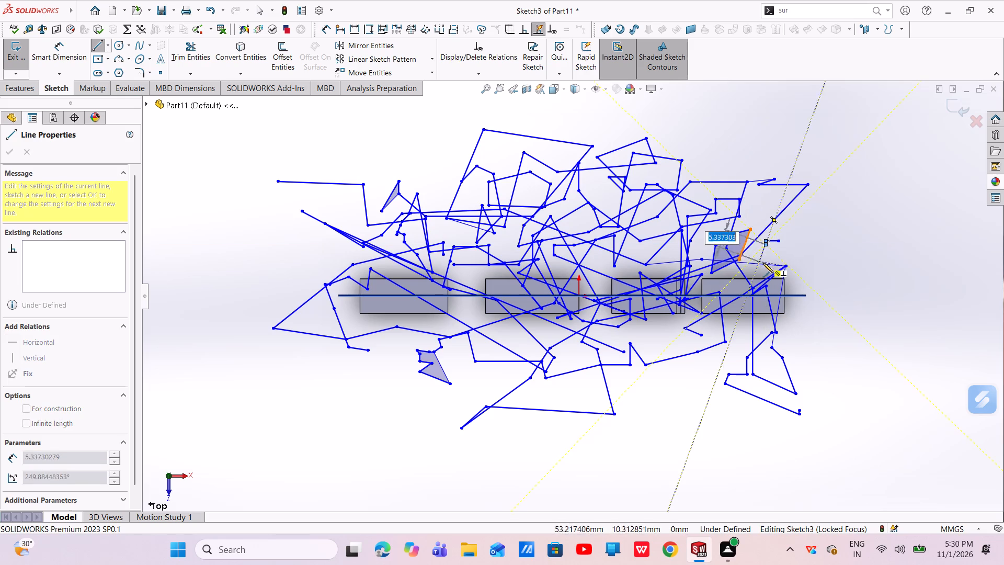
{"action": "left_click", "coordinate": [761, 264]}
{"action": "left_click", "coordinate": [739, 276]}
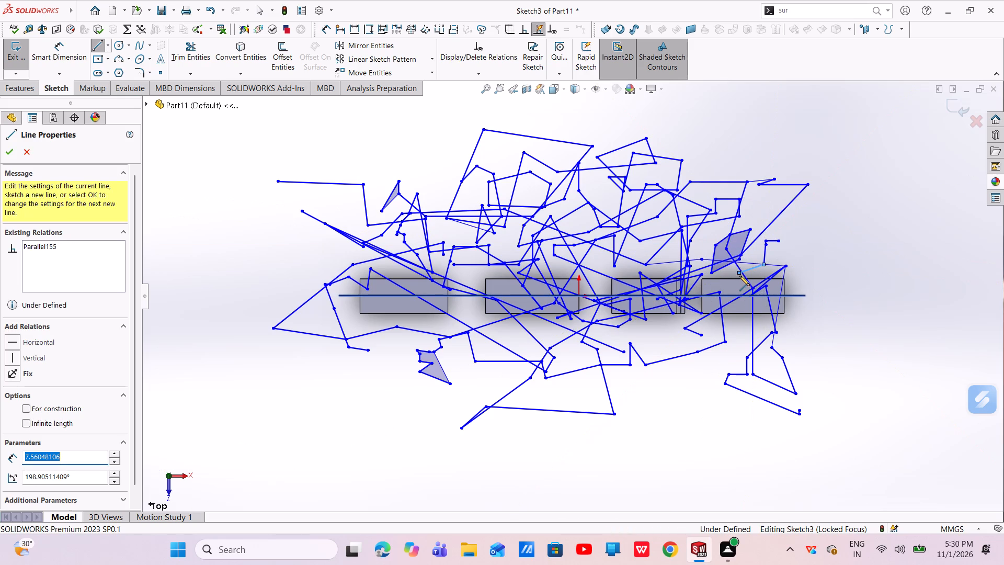
{"action": "left_click", "coordinate": [722, 300]}
{"action": "left_click", "coordinate": [709, 287]}
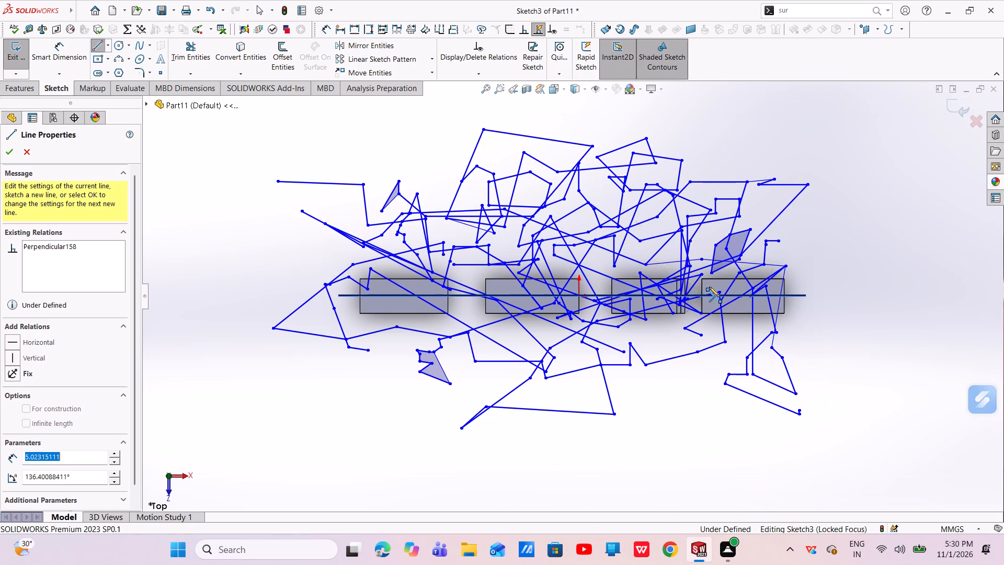
{"action": "left_click", "coordinate": [685, 261]}
{"action": "left_click", "coordinate": [683, 224]}
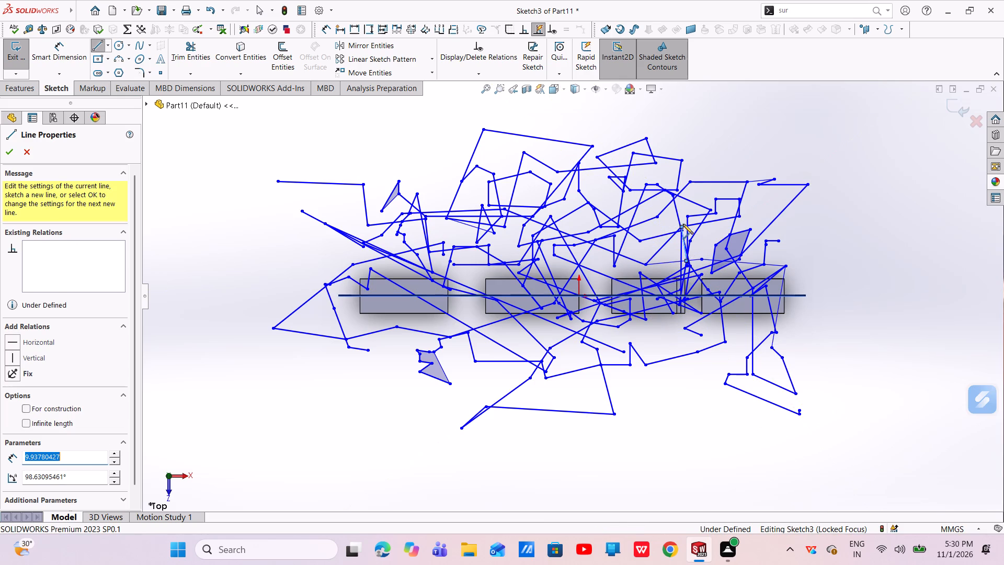
Sketch a separate line about 13.4 mm at 234° down to an existing endpoint above the third block.
{"action": "left_click", "coordinate": [668, 227]}
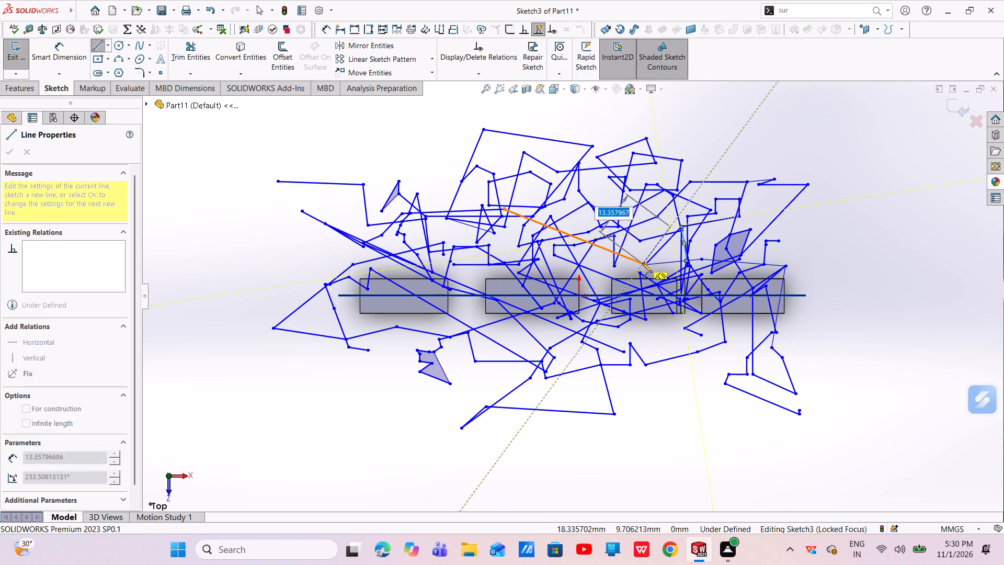
{"action": "left_click", "coordinate": [642, 263]}
Sketch a chain from below the third block to below the first, including 9 mm at 216° and 26.5 mm horizontal, ending about 12.4 mm at 46°.
{"action": "left_click", "coordinate": [629, 334]}
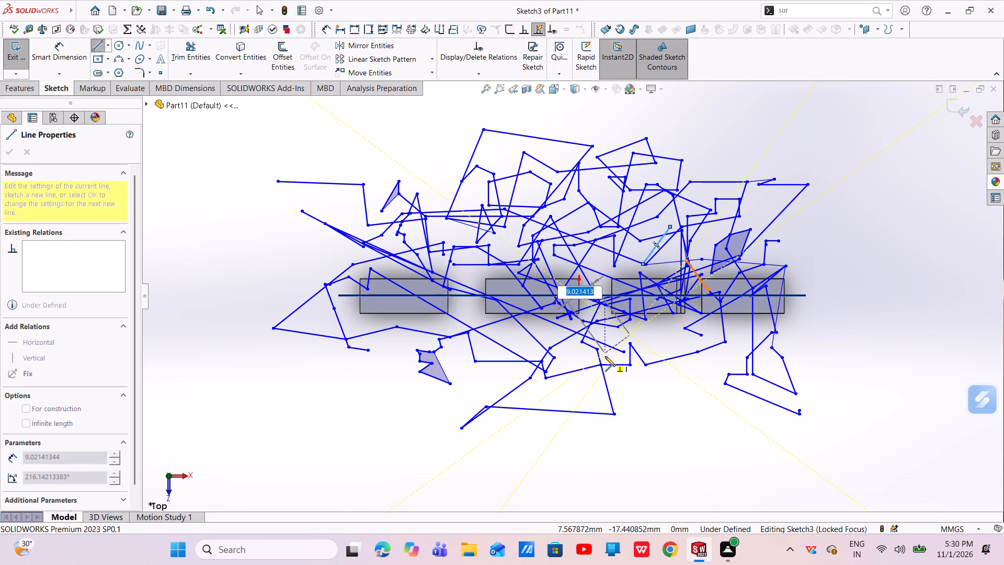
{"action": "left_click", "coordinate": [605, 356]}
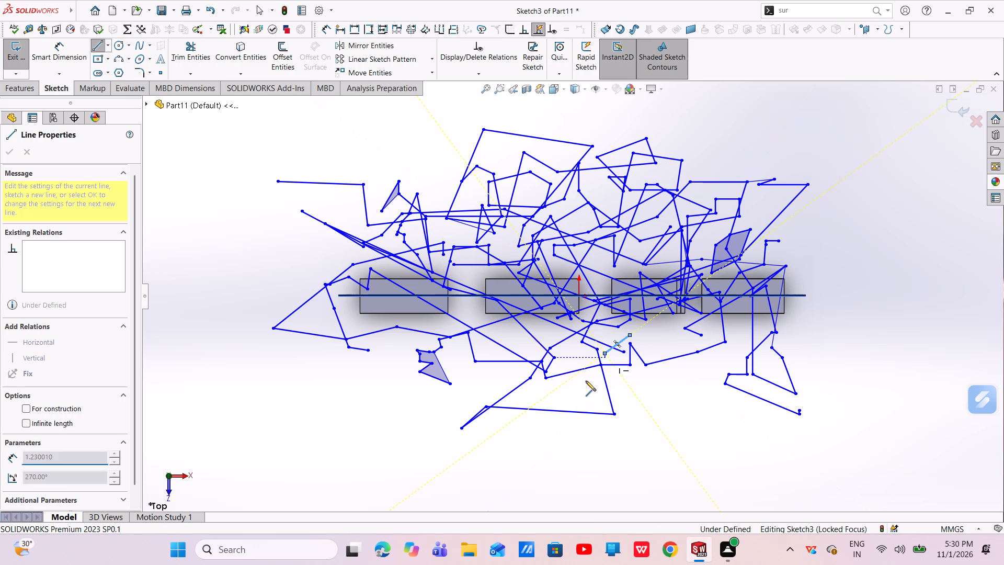
{"action": "left_click", "coordinate": [579, 391]}
{"action": "left_click", "coordinate": [552, 386]}
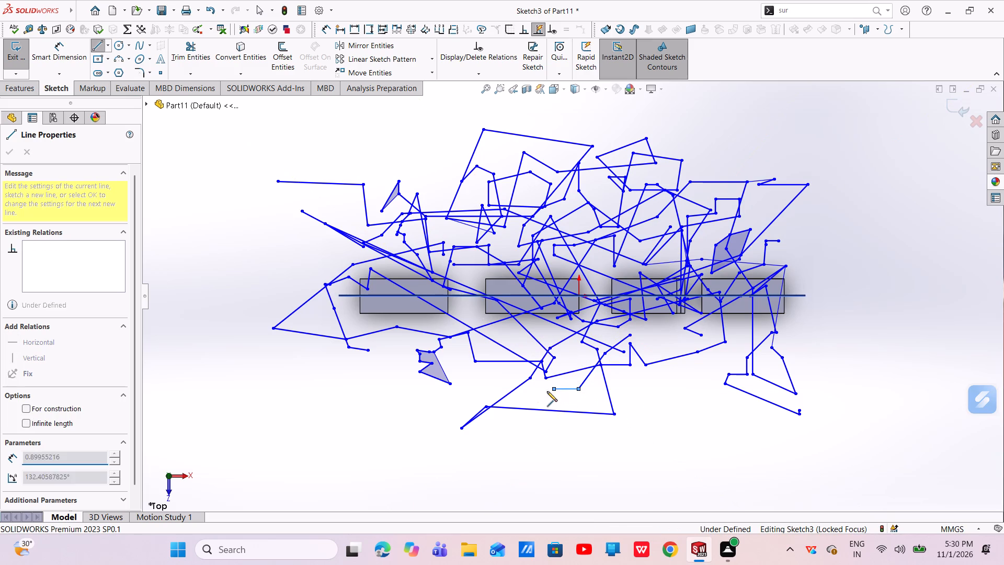
{"action": "left_click", "coordinate": [524, 394]}
{"action": "left_click", "coordinate": [433, 396]}
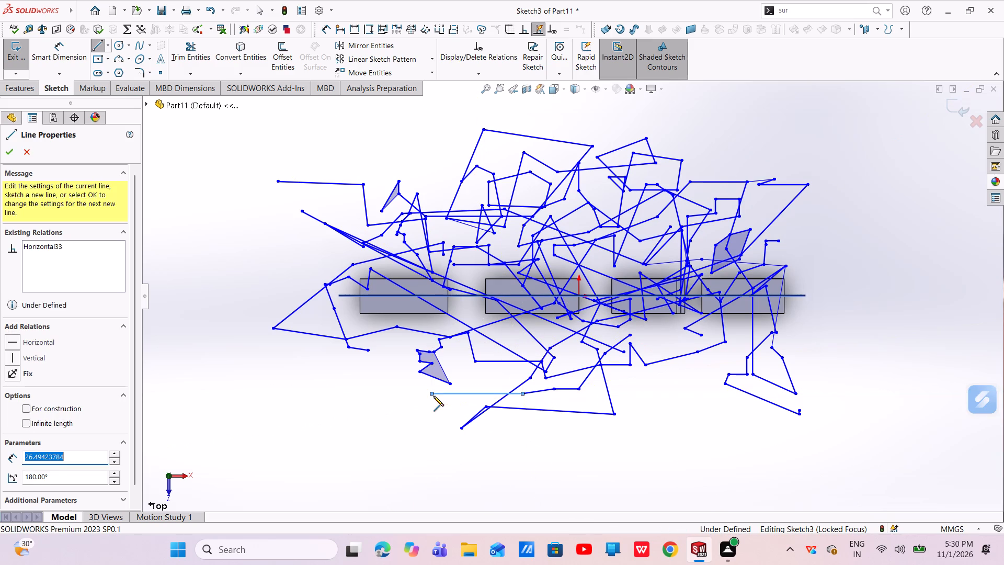
{"action": "left_click", "coordinate": [388, 403]}
{"action": "left_click", "coordinate": [415, 371]}
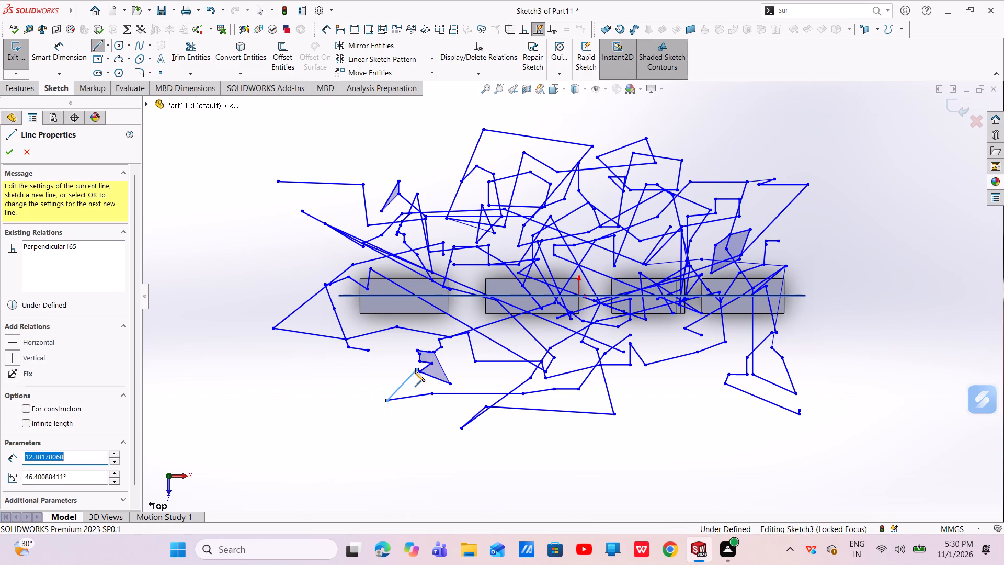
Continue the chain below the second block, including about 5.8 mm at 23°, 17.4 mm at 350° and 10.6 mm at 99°, ending 5.3 mm vertical.
{"action": "left_click", "coordinate": [432, 402]}
{"action": "left_click", "coordinate": [449, 398]}
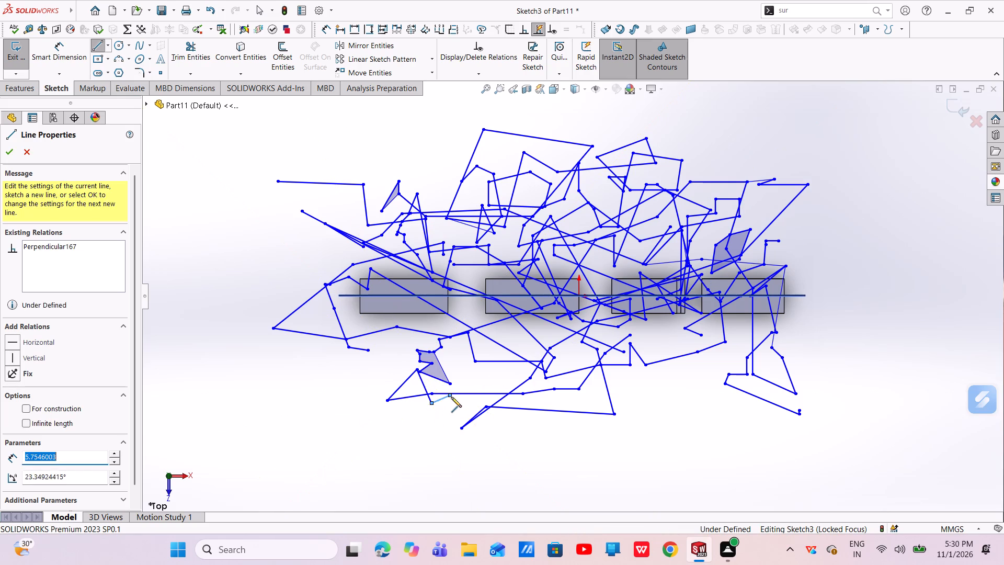
{"action": "left_click", "coordinate": [471, 390]}
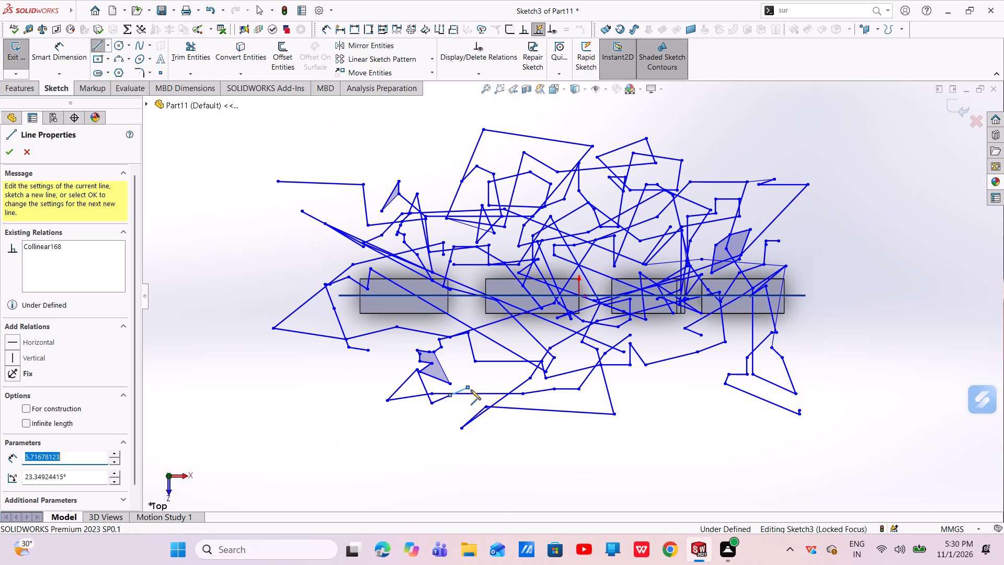
{"action": "left_click", "coordinate": [526, 400]}
{"action": "left_click", "coordinate": [520, 364]}
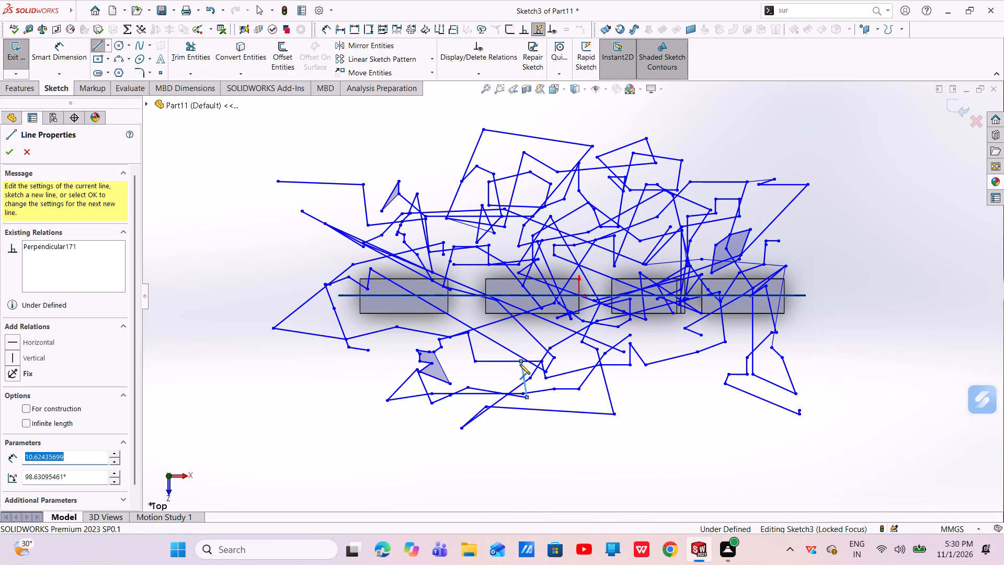
{"action": "left_click", "coordinate": [495, 359]}
{"action": "left_click", "coordinate": [499, 343]}
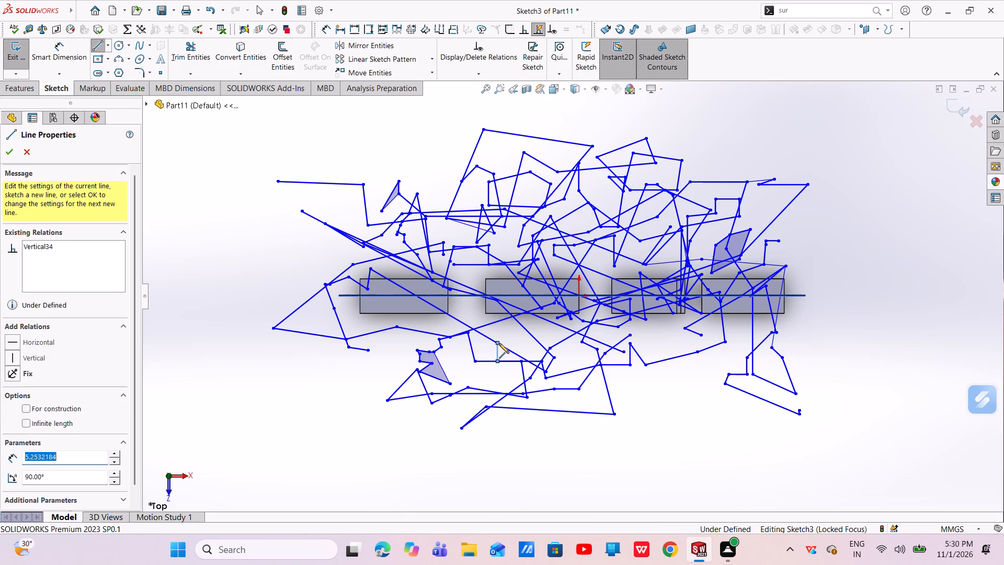
Continue the chain across the second block, including about 11.4 mm at 36°, 4.3 mm at 330° and 6.7 mm at 23°, ending 4.1 mm vertically down.
{"action": "left_click", "coordinate": [463, 328]}
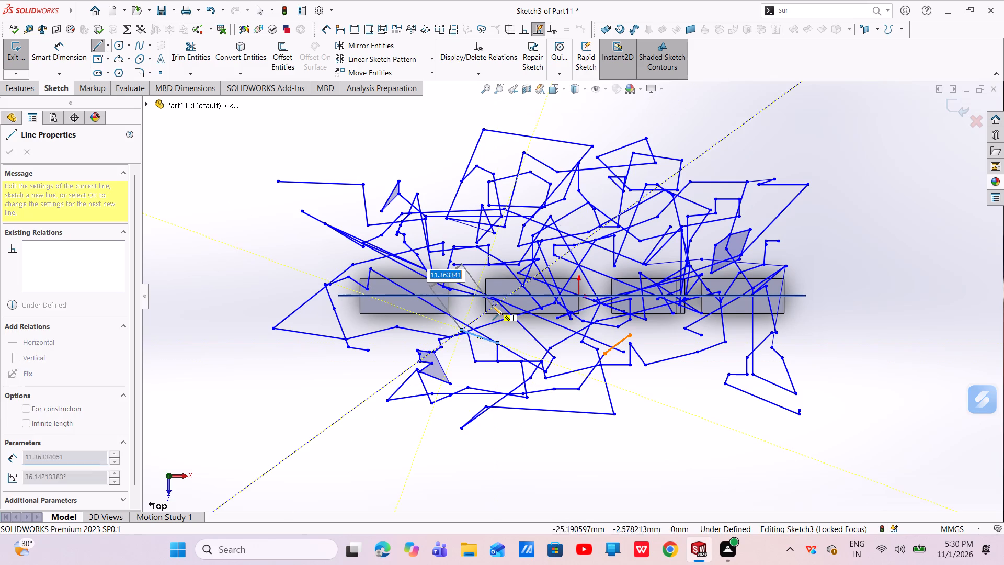
{"action": "left_click", "coordinate": [492, 305]}
{"action": "left_click", "coordinate": [534, 292]}
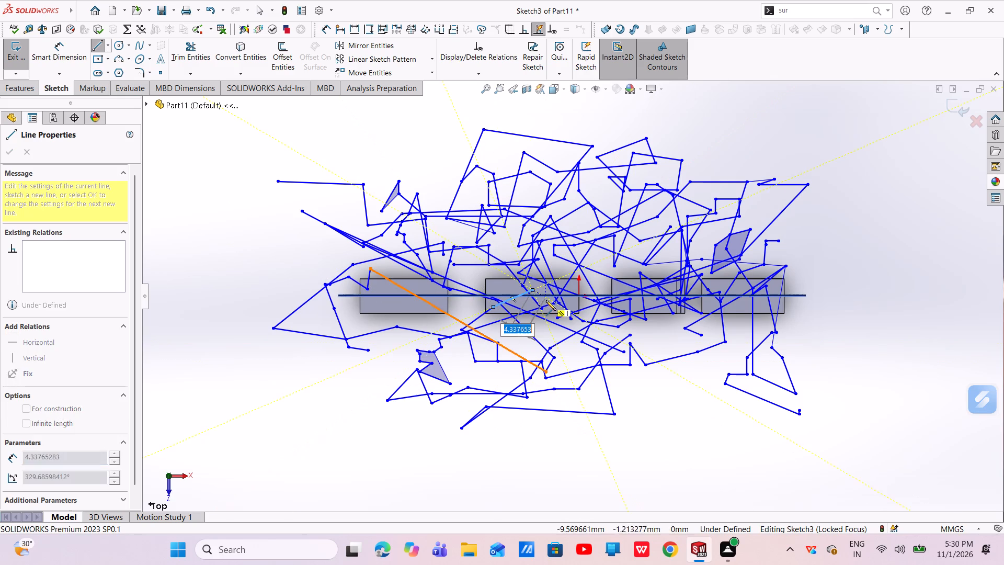
{"action": "left_click", "coordinate": [546, 300]}
{"action": "left_click", "coordinate": [567, 280]}
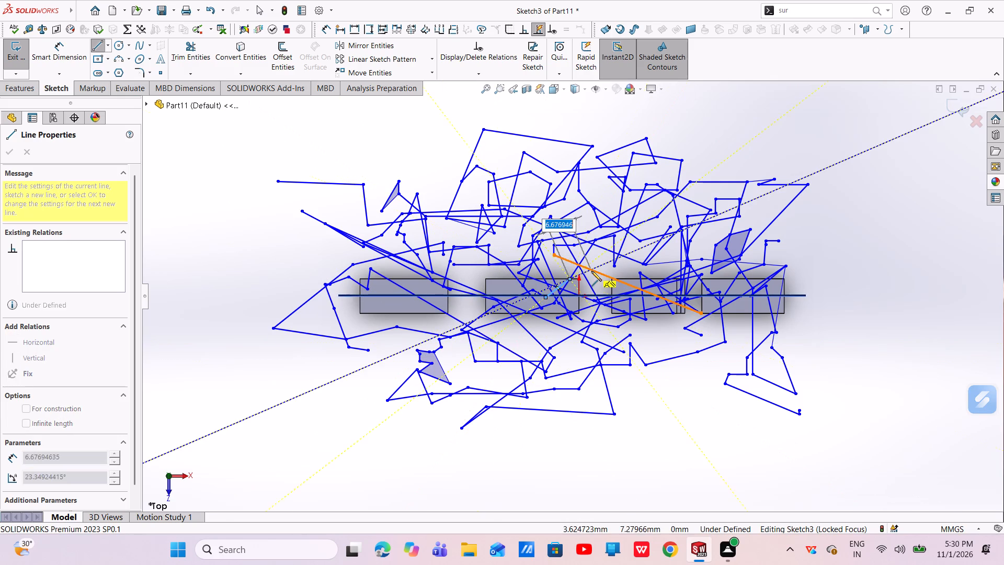
{"action": "left_click", "coordinate": [591, 271]}
{"action": "left_click", "coordinate": [603, 280]}
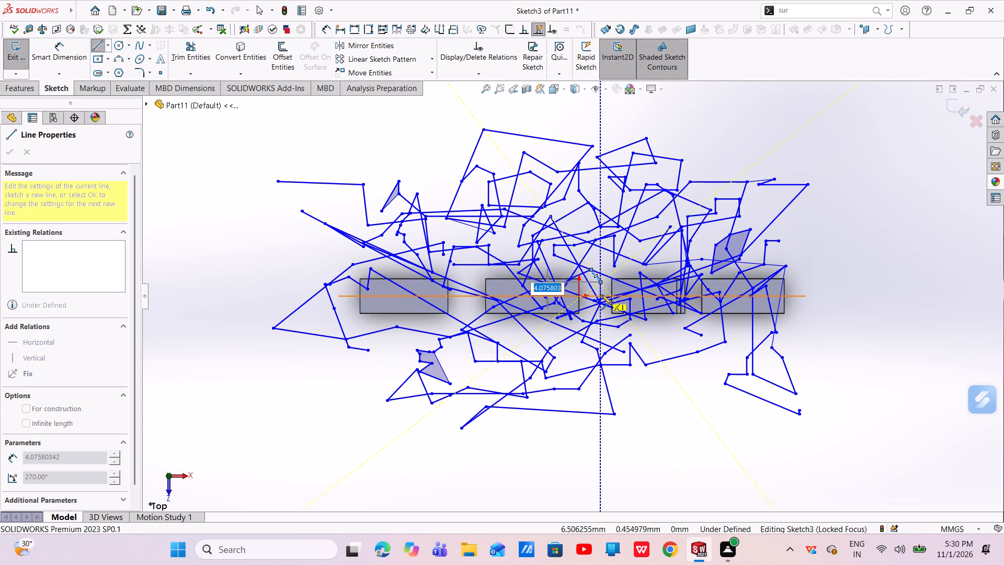
{"action": "left_click", "coordinate": [601, 295]}
Continue the chain below the third block with about 7.3 mm horizontal and 2.5 mm vertical segments, ending back inside that block.
{"action": "left_click", "coordinate": [622, 324]}
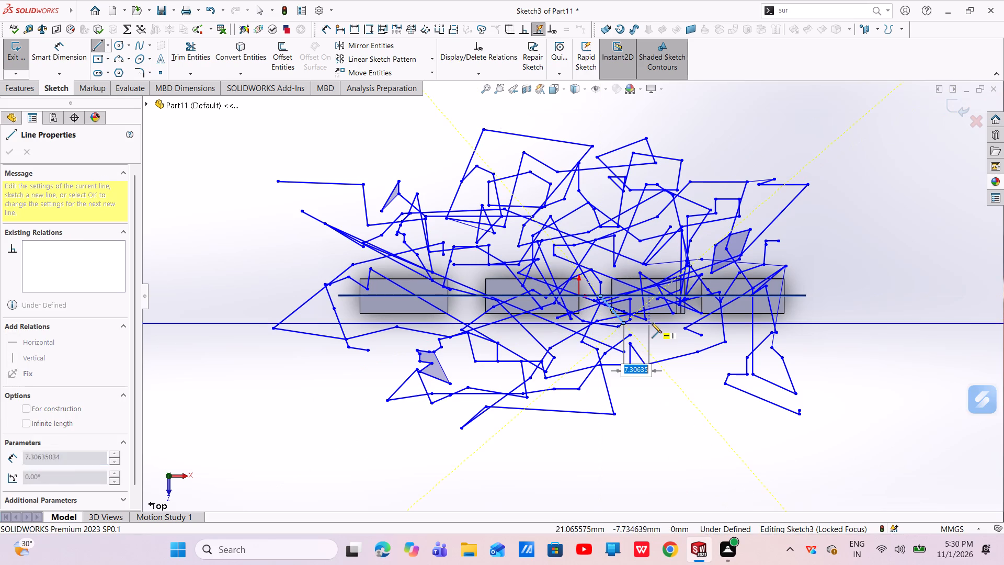
{"action": "left_click", "coordinate": [652, 323]}
{"action": "left_click", "coordinate": [661, 337]}
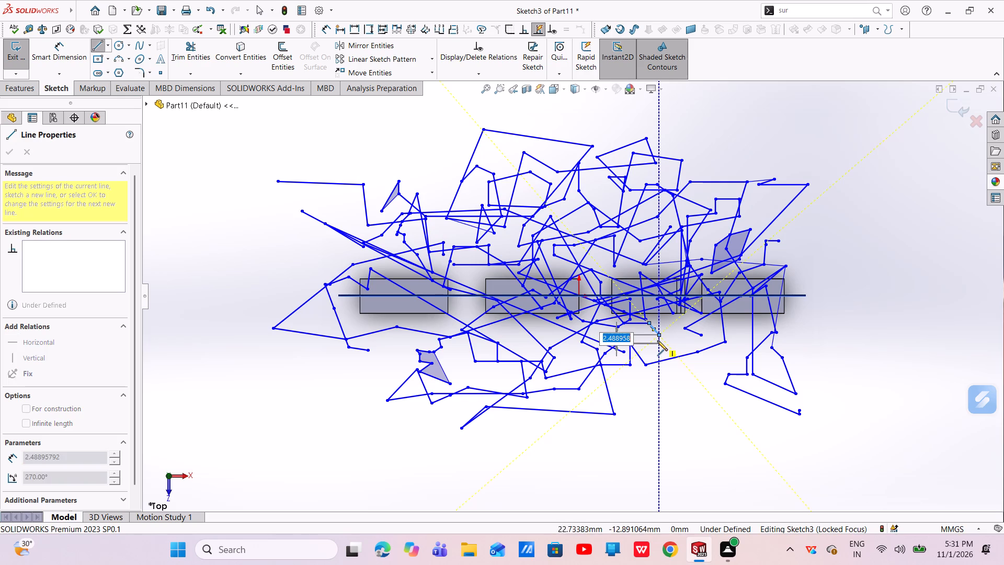
{"action": "left_click", "coordinate": [657, 341]}
{"action": "left_click", "coordinate": [651, 293]}
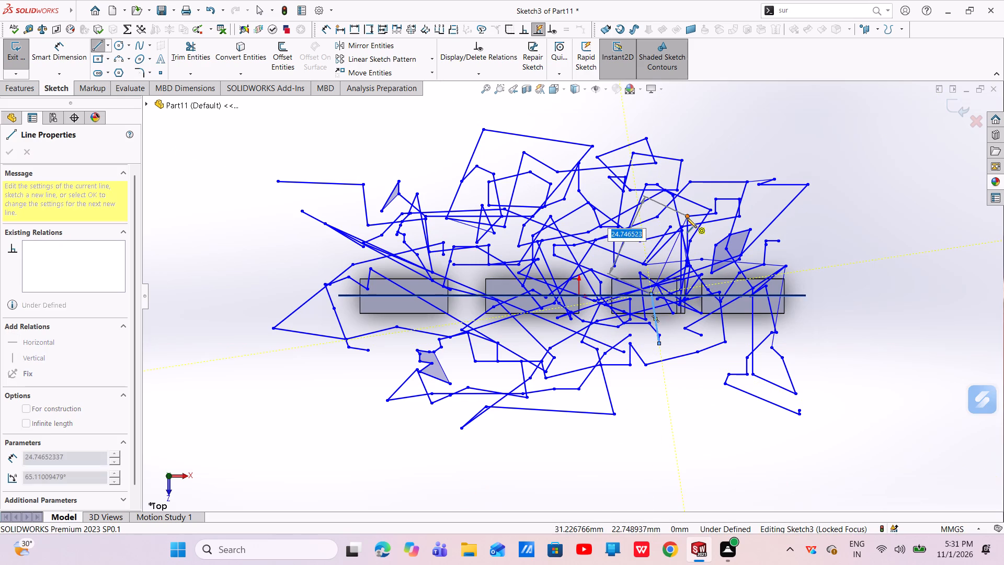
Sketch lines above the third and fourth blocks, including about 7.2 mm at 60°, ending about 20.6 mm at 193° on an existing endpoint.
{"action": "left_click_drag", "start_coordinate": [687, 218], "coordinate": [705, 190]}
{"action": "left_click", "coordinate": [705, 190]}
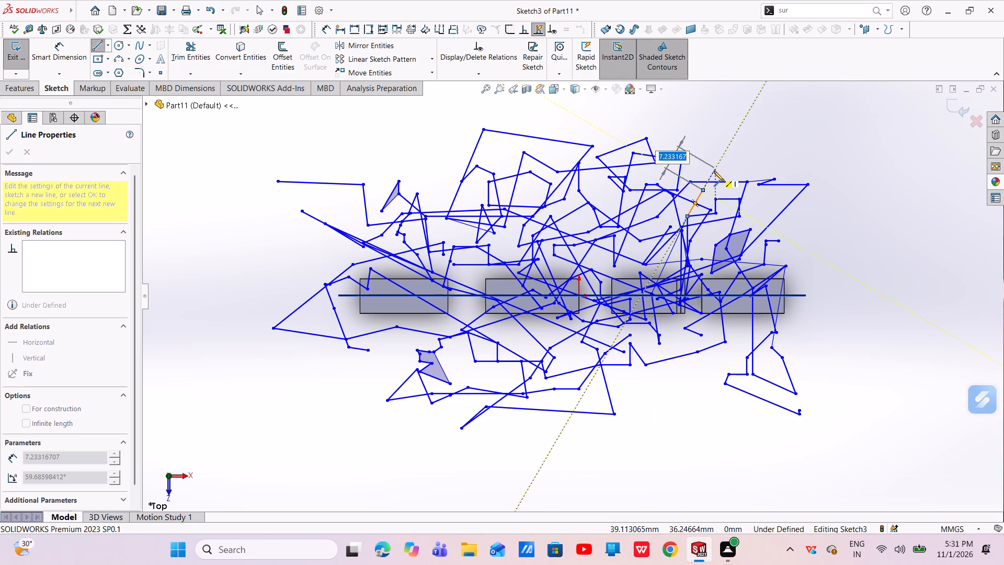
{"action": "left_click", "coordinate": [714, 171]}
{"action": "left_click", "coordinate": [643, 187]}
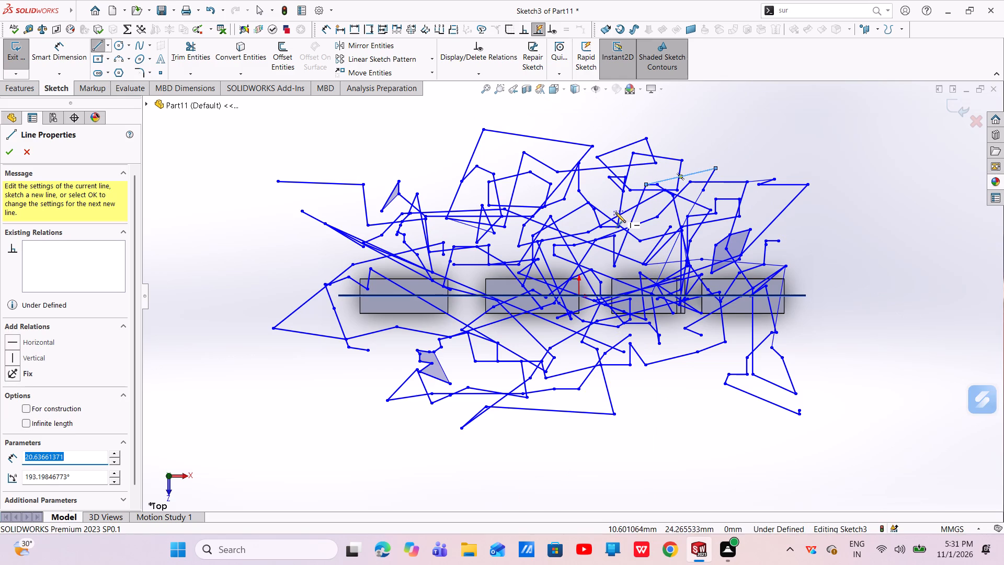
Sketch a chain from above the second and third blocks, including 6.3 mm at 193° and 12.4 mm at 13°, ending 4.8 mm at 86° inside the fourth block.
{"action": "left_click", "coordinate": [615, 212]}
{"action": "left_click", "coordinate": [602, 211]}
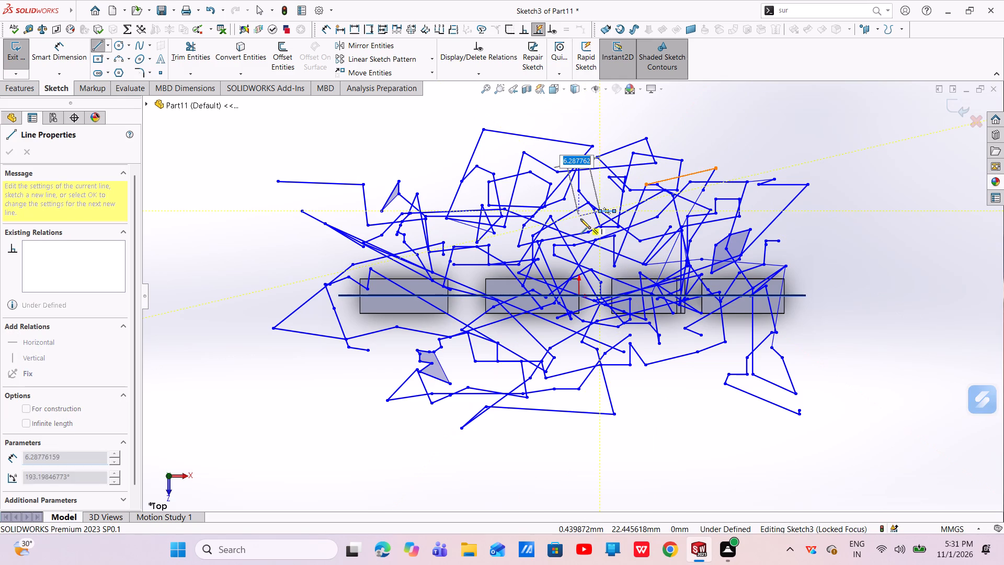
{"action": "left_click", "coordinate": [580, 219]}
{"action": "left_click", "coordinate": [565, 242]}
{"action": "left_click", "coordinate": [567, 307]}
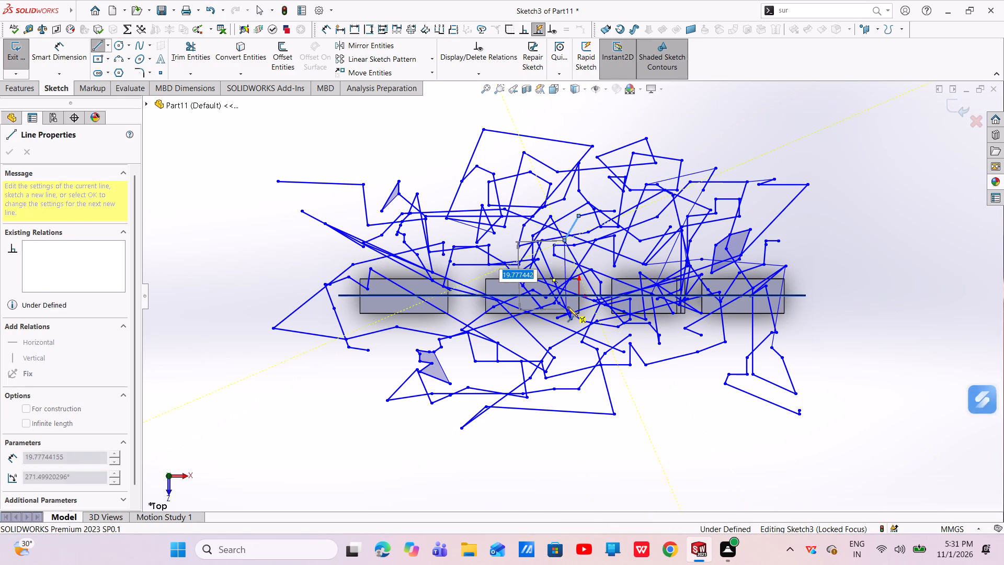
{"action": "left_click", "coordinate": [604, 349]}
{"action": "left_click", "coordinate": [640, 338]}
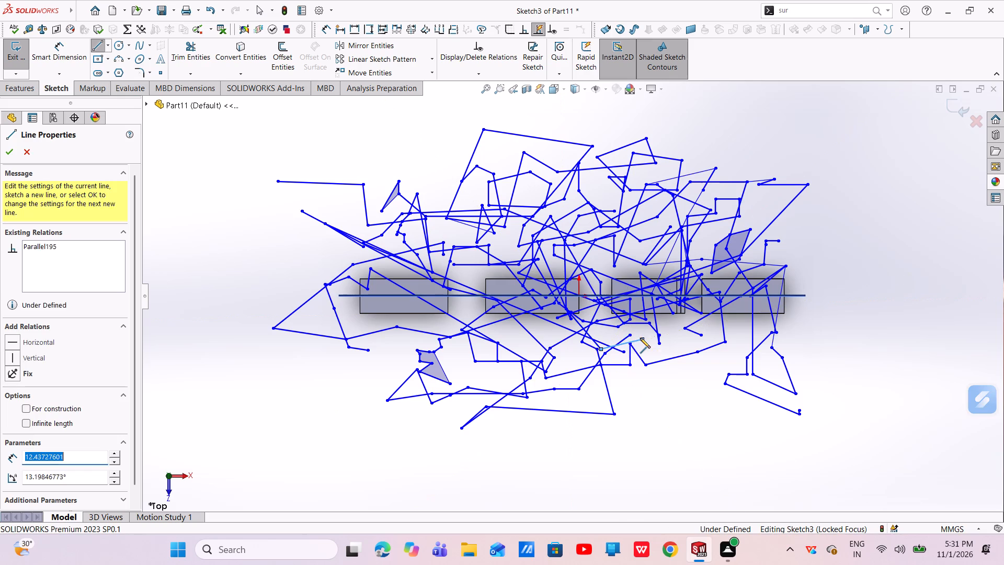
{"action": "left_click", "coordinate": [687, 330]}
{"action": "left_click", "coordinate": [710, 311]}
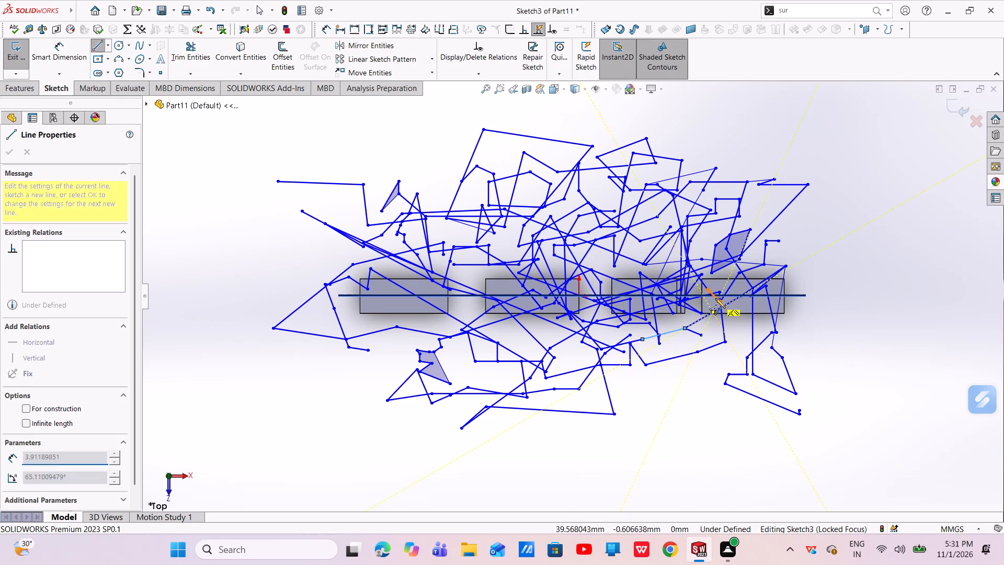
{"action": "left_click", "coordinate": [715, 298]}
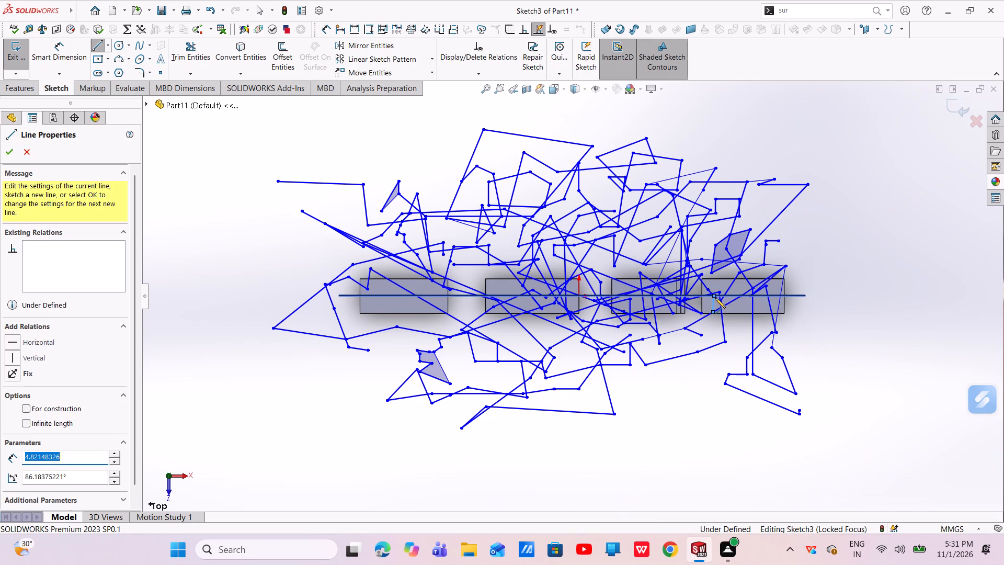
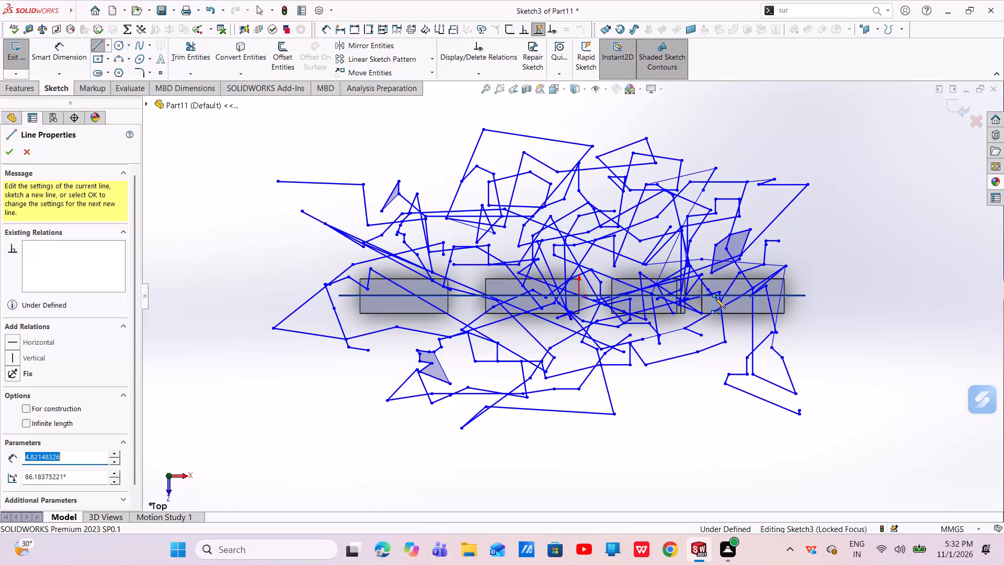
Lock the Windows session, leaving the sketch open for editing.
{"action": "key", "text": "super+l"}
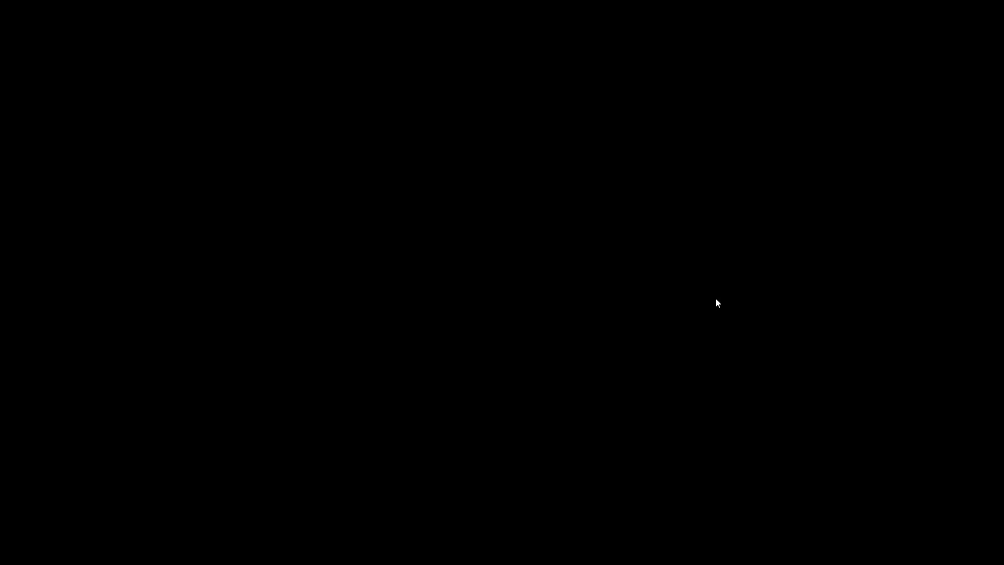
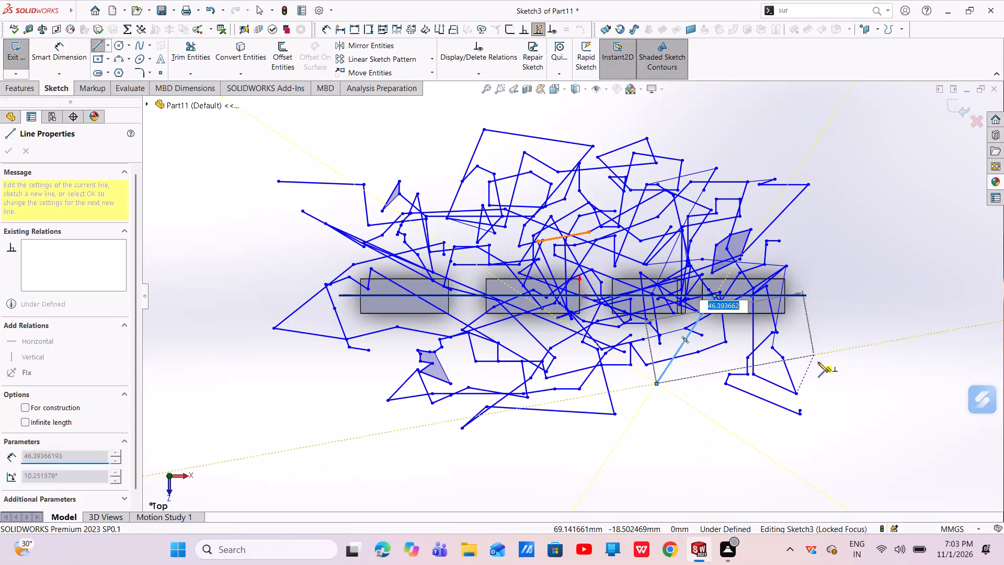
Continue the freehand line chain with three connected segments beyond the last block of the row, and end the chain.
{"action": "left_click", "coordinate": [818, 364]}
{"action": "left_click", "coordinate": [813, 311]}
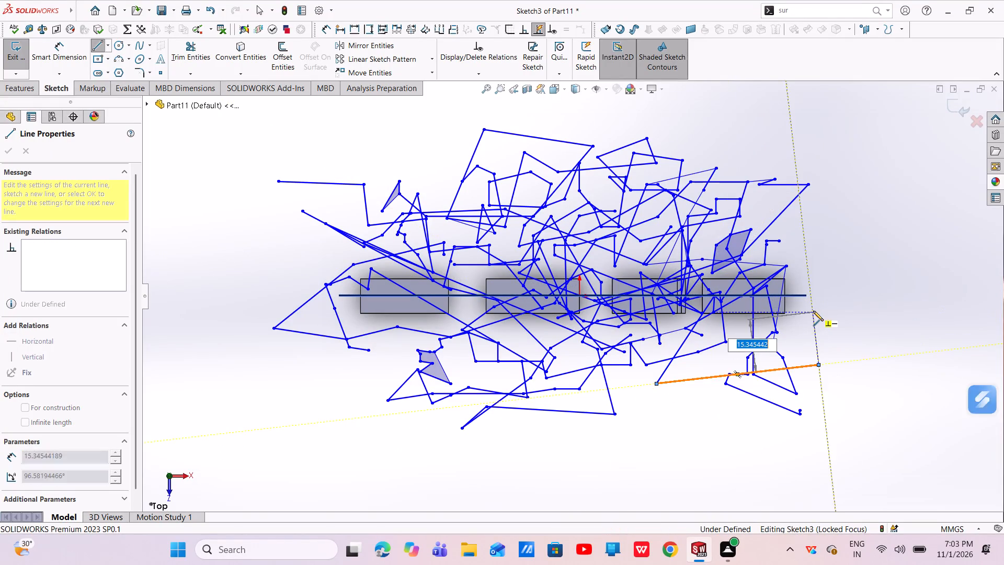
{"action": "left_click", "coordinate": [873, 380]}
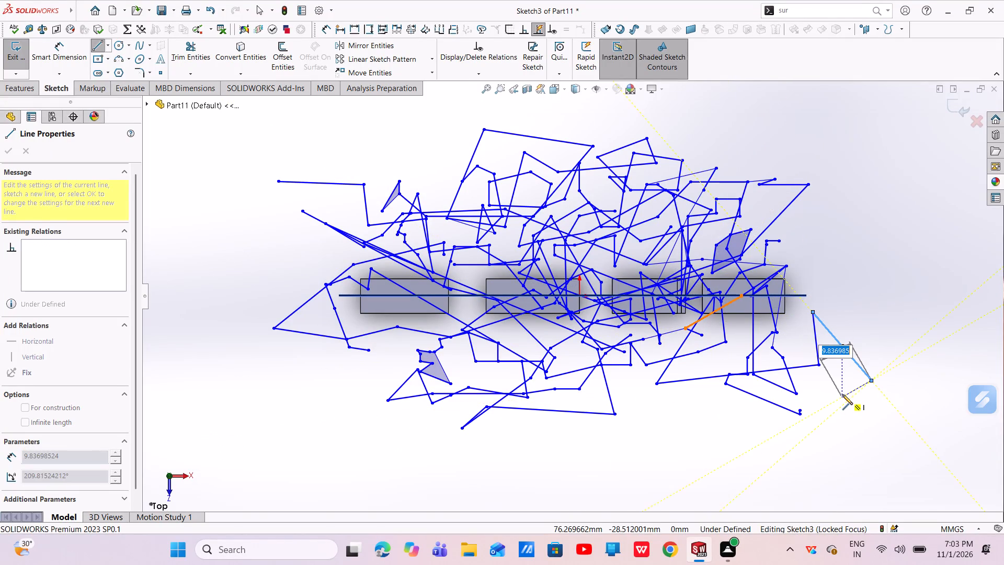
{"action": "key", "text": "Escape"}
Delete all the freehand line chains around the row of blocks from the open sketch, including the few stray lines below them.
{"action": "left_click_drag", "start_coordinate": [892, 402], "coordinate": [532, 189]}
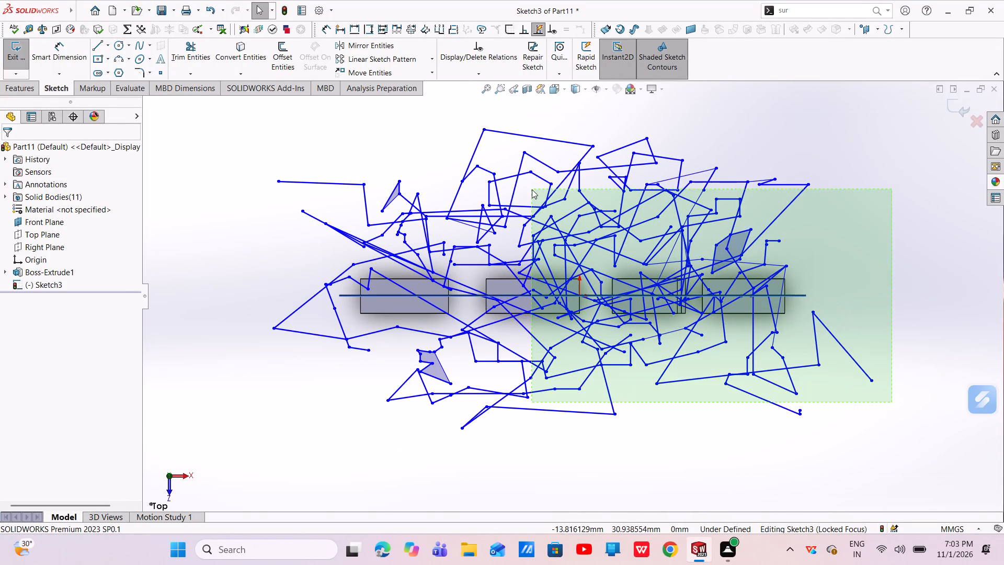
{"action": "left_click_drag", "start_coordinate": [532, 189], "coordinate": [199, 119]}
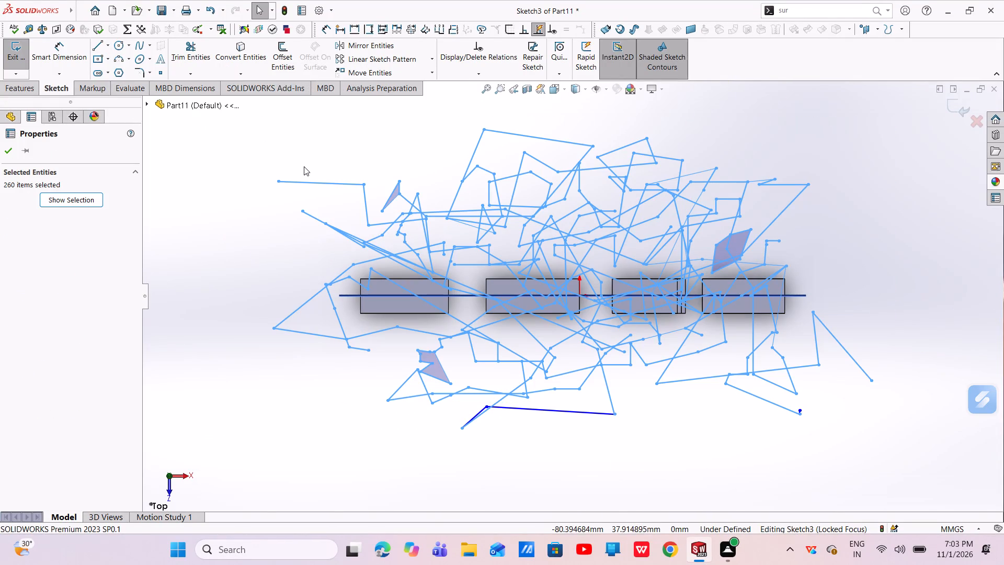
{"action": "right_click", "coordinate": [304, 167]}
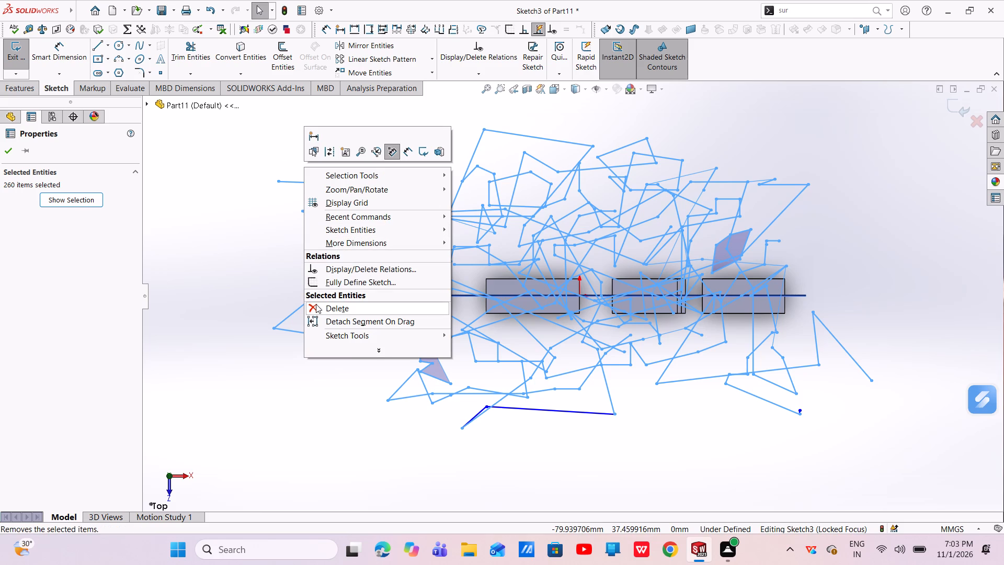
{"action": "left_click", "coordinate": [315, 304]}
{"action": "left_click_drag", "start_coordinate": [813, 445], "coordinate": [823, 270]}
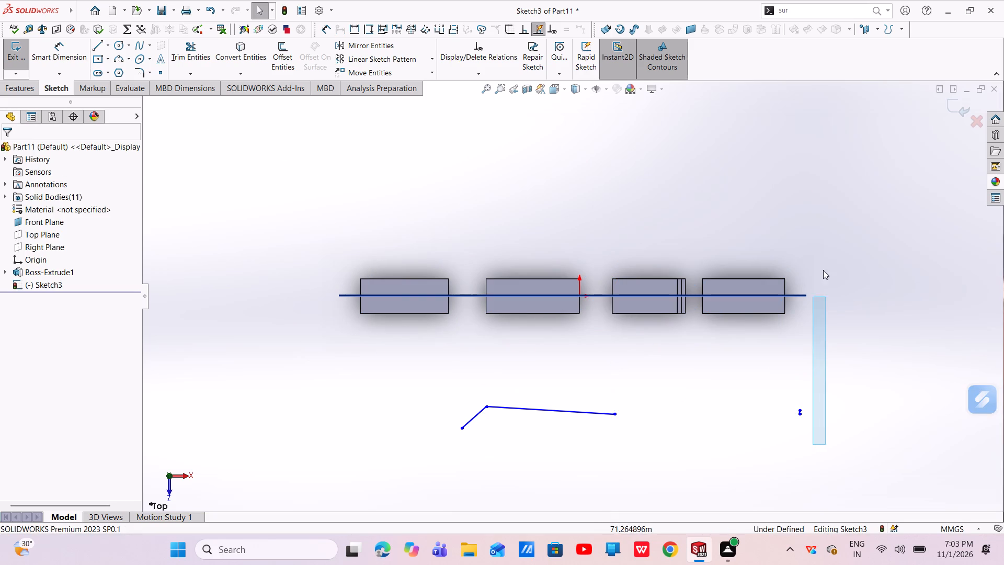
{"action": "left_click_drag", "start_coordinate": [823, 270], "coordinate": [234, 189]}
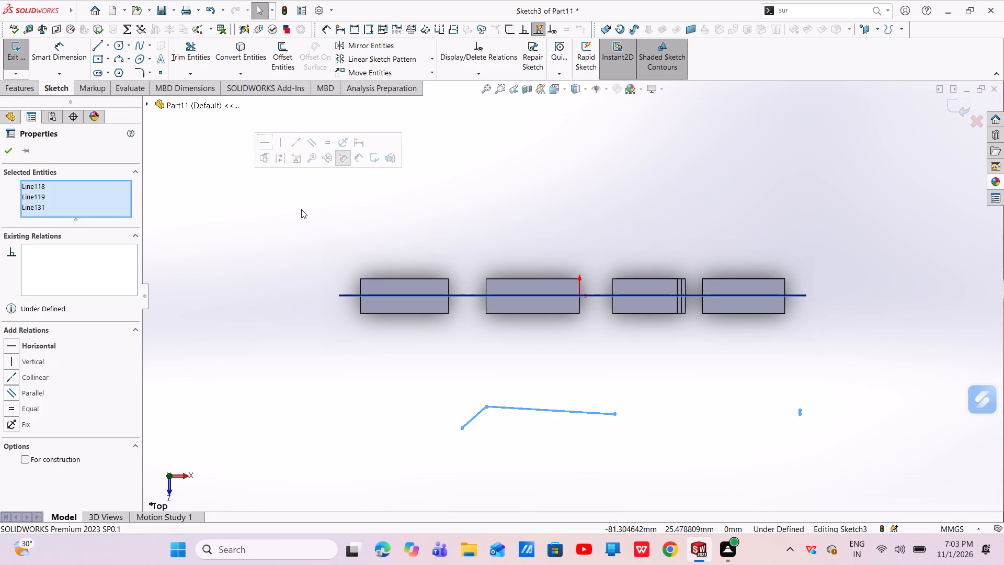
{"action": "right_click", "coordinate": [301, 209]}
{"action": "left_click", "coordinate": [312, 348]}
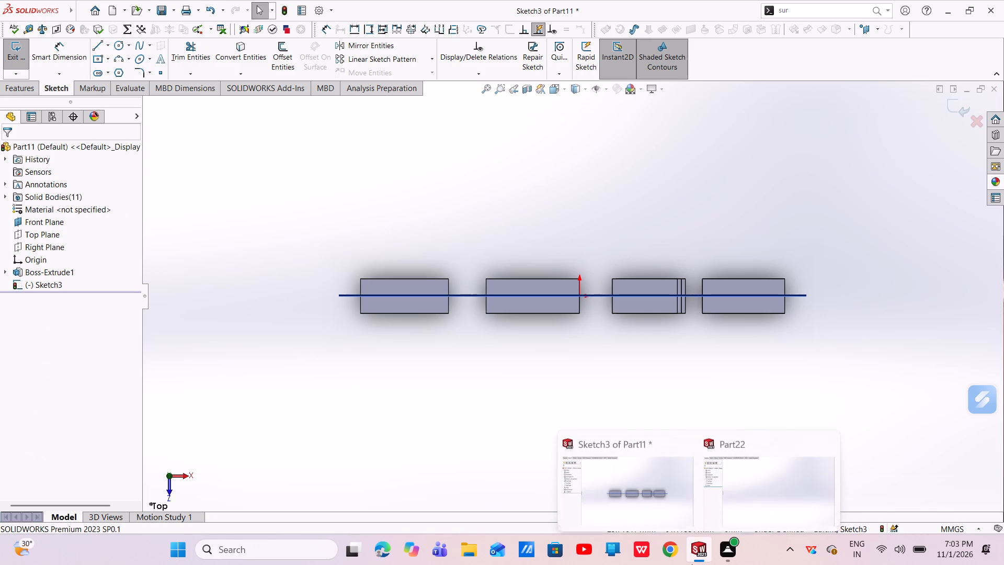
Switch to the empty Part22 document.
{"action": "left_click", "coordinate": [751, 494]}
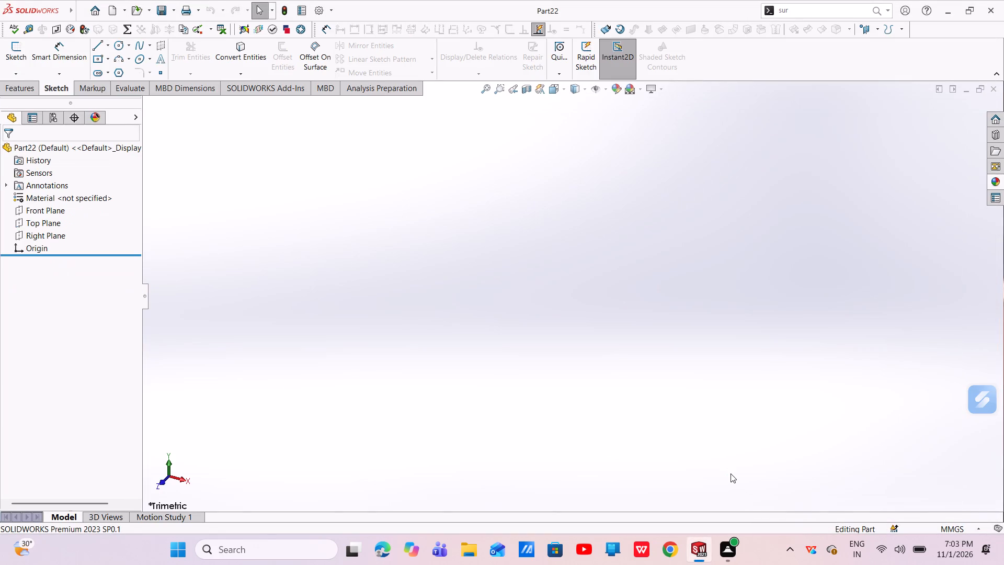
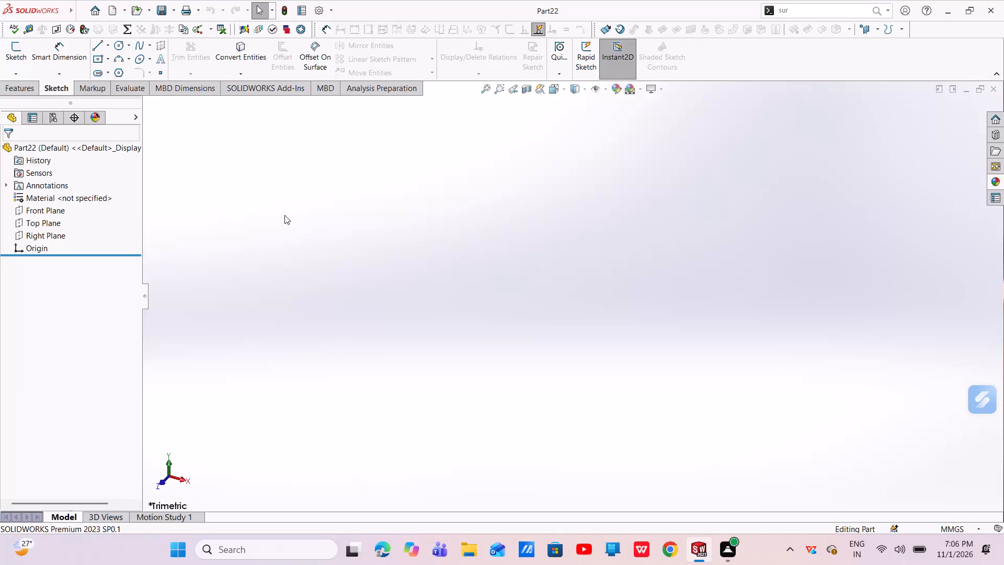
Switch to File Explorer, look through the numbered images in the Screenshots folder, and close the window.
{"action": "scroll", "coordinate": [553, 177], "scroll_direction": "right", "scroll_amount": 4}
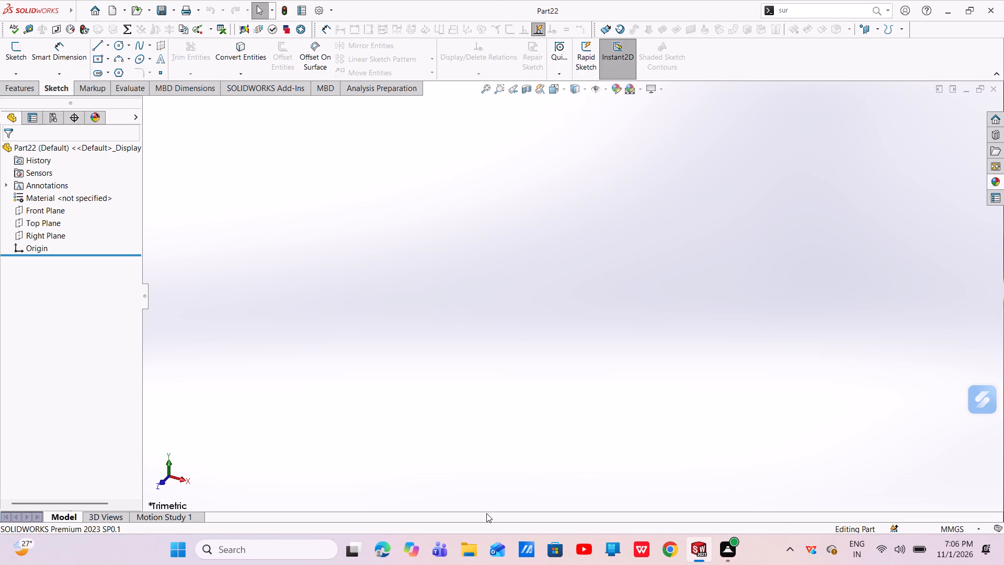
{"action": "double_click", "coordinate": [464, 540]}
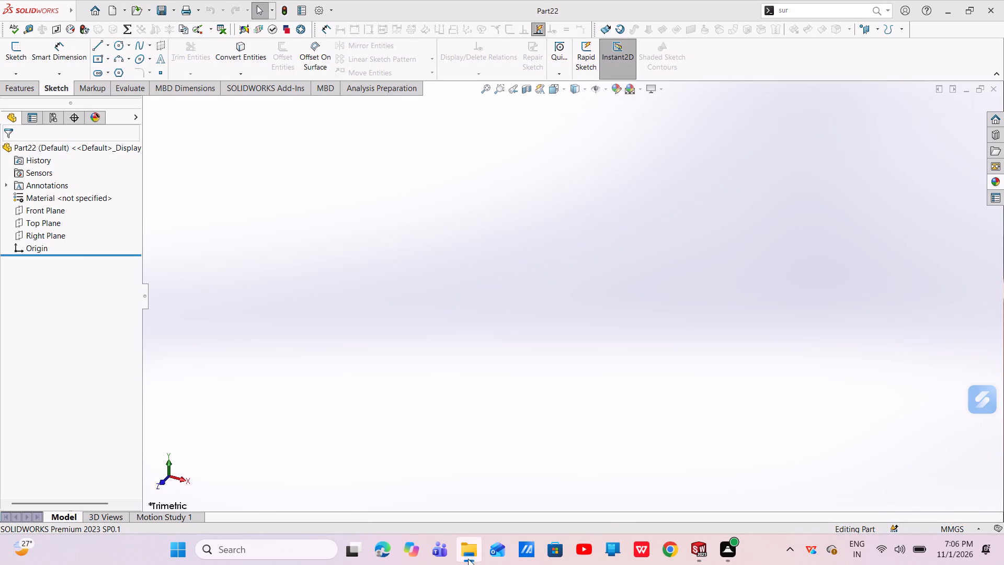
{"action": "left_click", "coordinate": [470, 557]}
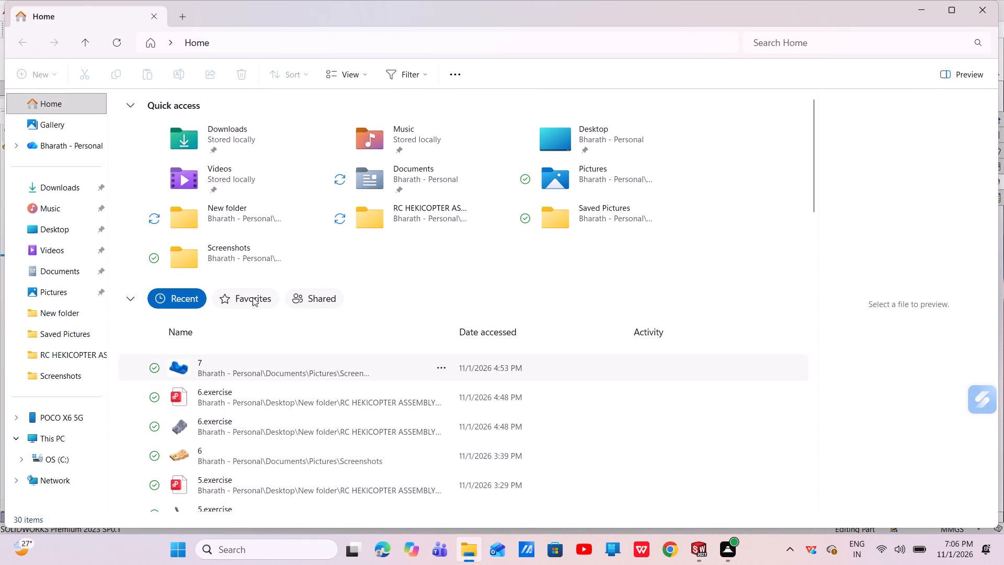
{"action": "left_click", "coordinate": [215, 249]}
{"action": "double_click", "coordinate": [215, 249]}
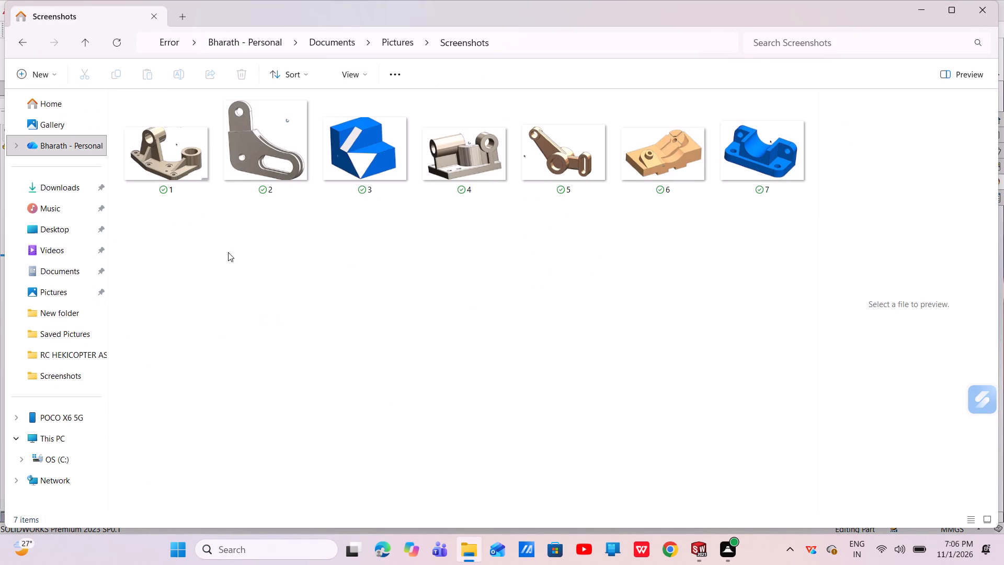
{"action": "left_click", "coordinate": [989, 9]}
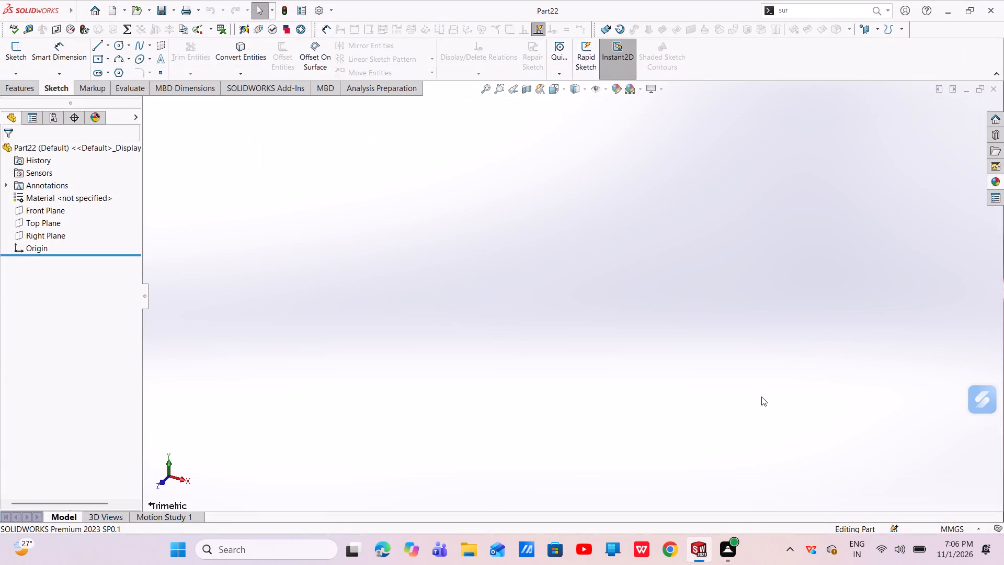
Save the empty part as 7.exercise in the RC HEKICOPTER ASSEMBLY PARTS folder, keeping the SOLIDWORKS Part file type.
{"action": "left_click", "coordinate": [157, 3]}
{"action": "key", "text": "BackSpace"}
{"action": "type", "text": "7."}
{"action": "type", "text": "ex"}
{"action": "type", "text": "ecrise"}
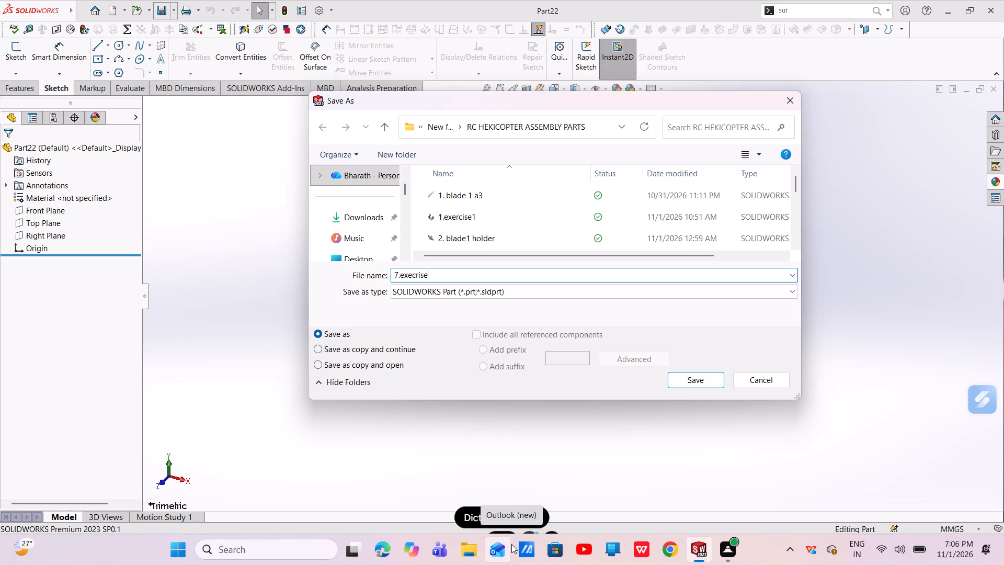
{"action": "key", "text": "BackSpace"}
{"action": "key", "text": "BackSpace"}
{"action": "key", "text": "BackSpace"}
{"action": "key", "text": "BackSpace"}
{"action": "key", "text": "e"}
{"action": "key", "text": "BackSpace"}
{"action": "type", "text": "rc"}
{"action": "type", "text": "is"}
{"action": "key", "text": "BackSpace"}
{"action": "key", "text": "BackSpace"}
{"action": "key", "text": "BackSpace"}
{"action": "key", "text": "BackSpace"}
{"action": "key", "text": "BackSpace"}
{"action": "type", "text": "rcise"}
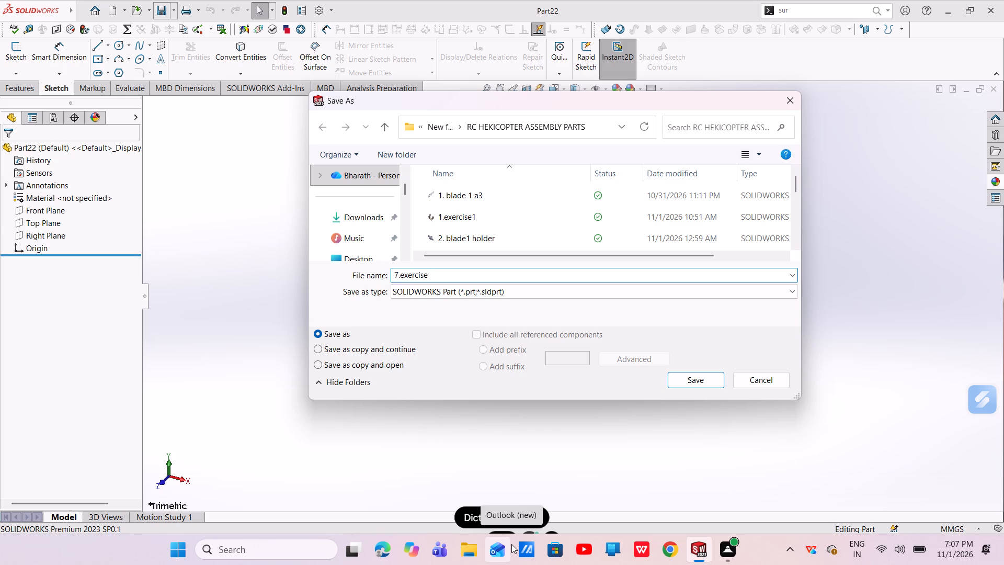
{"action": "key", "text": "Return"}
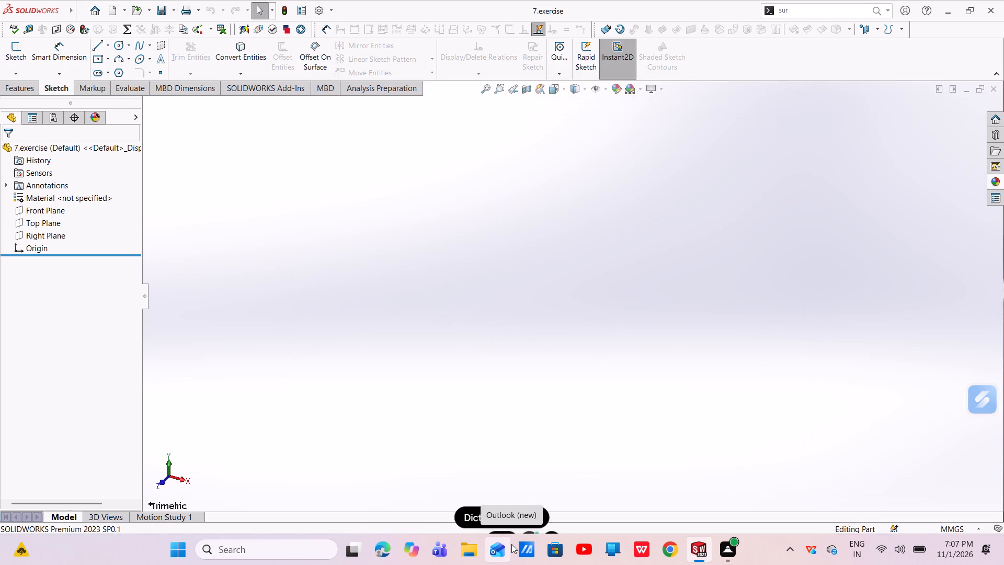
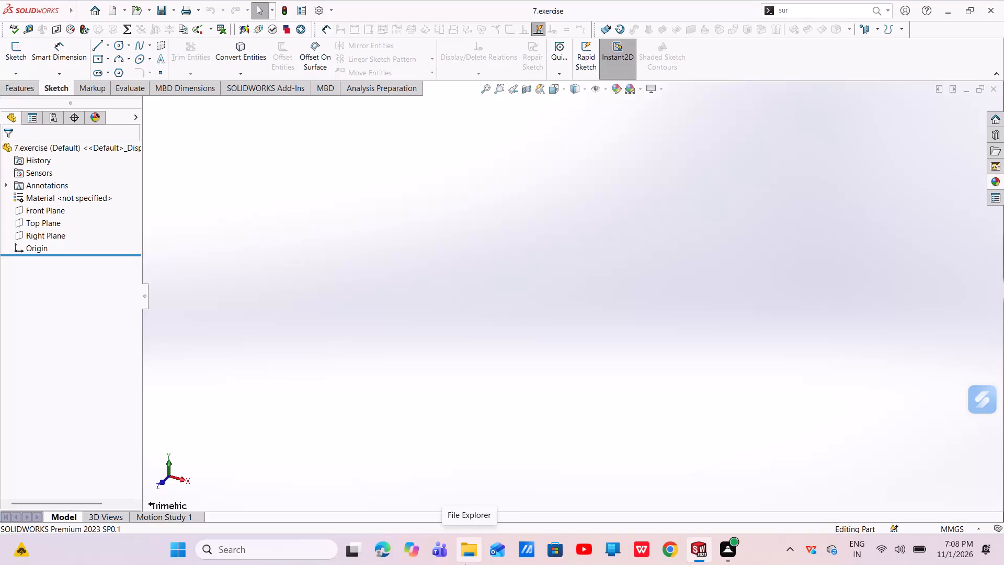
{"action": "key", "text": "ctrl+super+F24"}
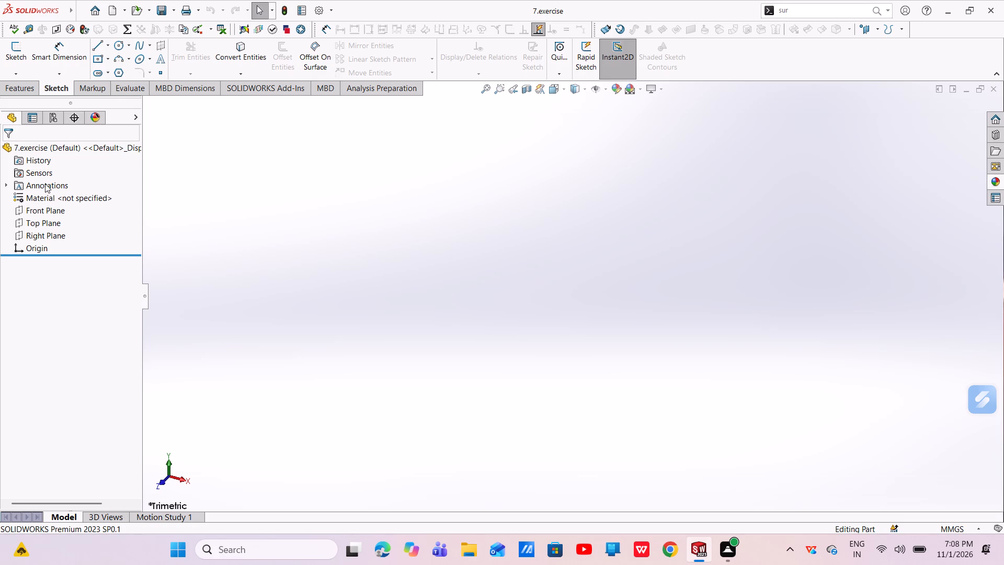
Start a new sketch on the Top Plane.
{"action": "left_click", "coordinate": [51, 222]}
{"action": "left_click", "coordinate": [61, 208]}
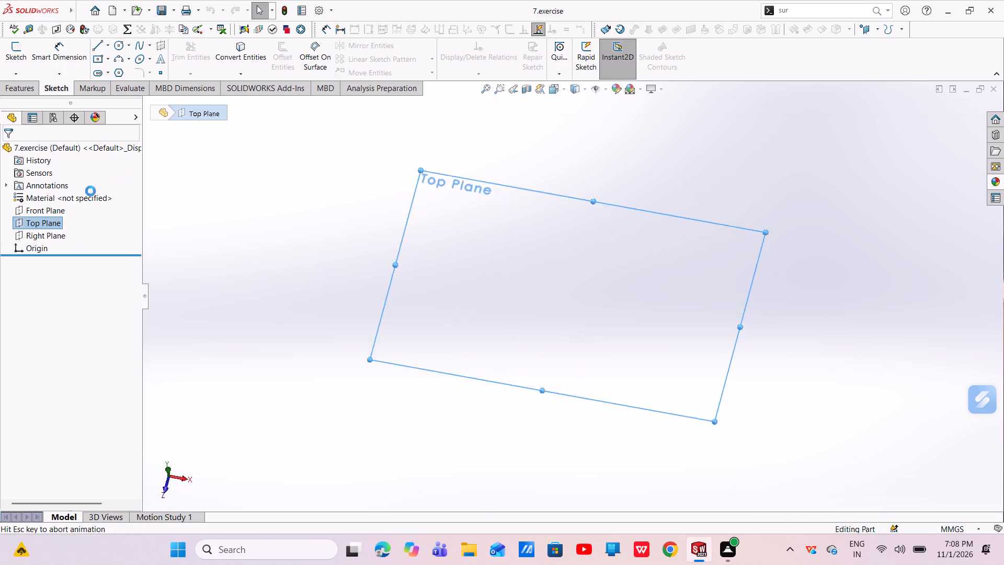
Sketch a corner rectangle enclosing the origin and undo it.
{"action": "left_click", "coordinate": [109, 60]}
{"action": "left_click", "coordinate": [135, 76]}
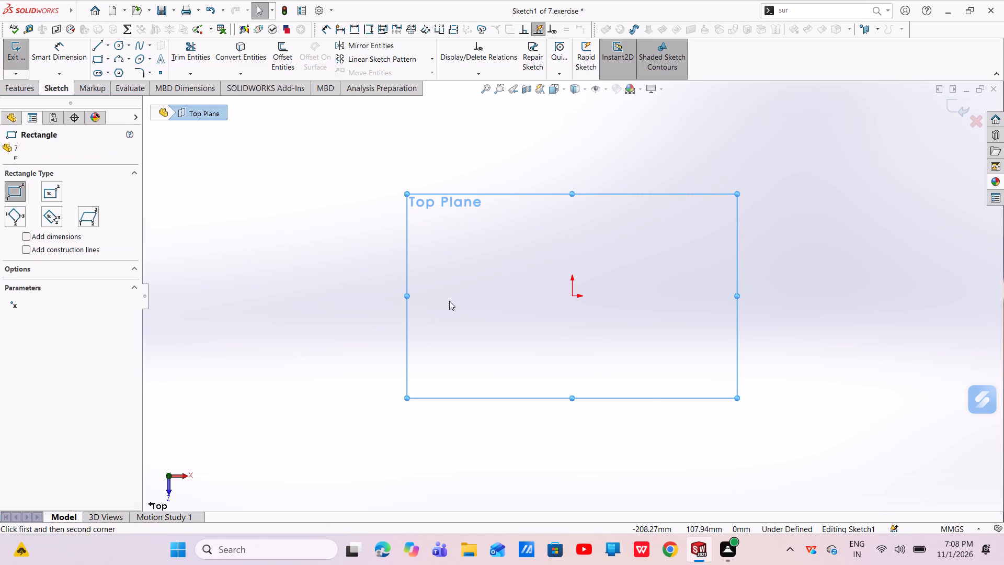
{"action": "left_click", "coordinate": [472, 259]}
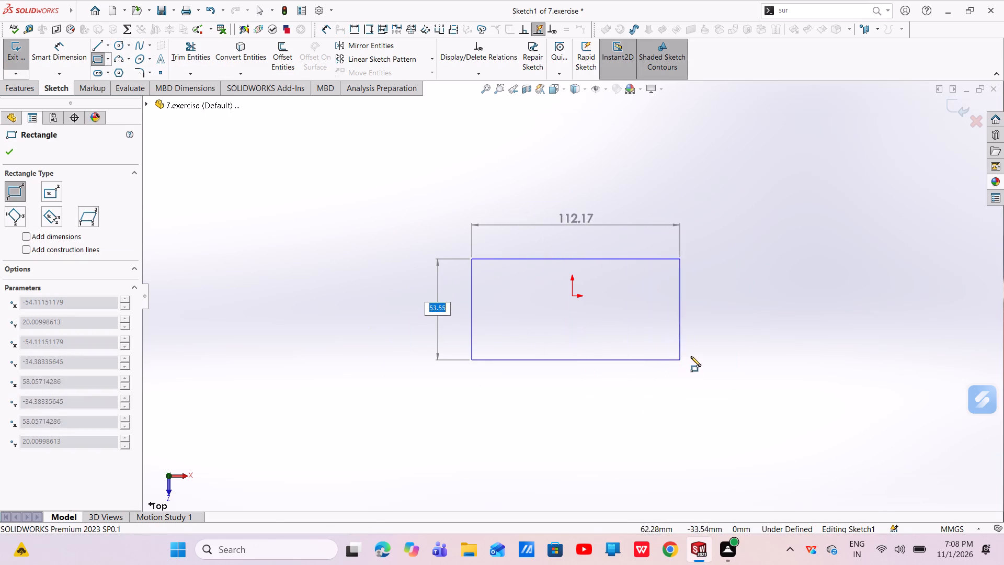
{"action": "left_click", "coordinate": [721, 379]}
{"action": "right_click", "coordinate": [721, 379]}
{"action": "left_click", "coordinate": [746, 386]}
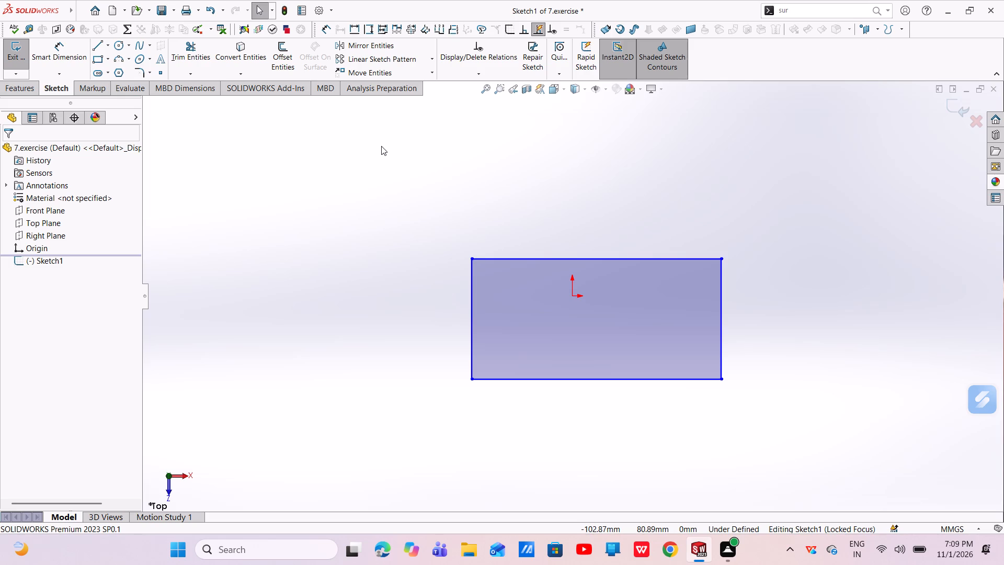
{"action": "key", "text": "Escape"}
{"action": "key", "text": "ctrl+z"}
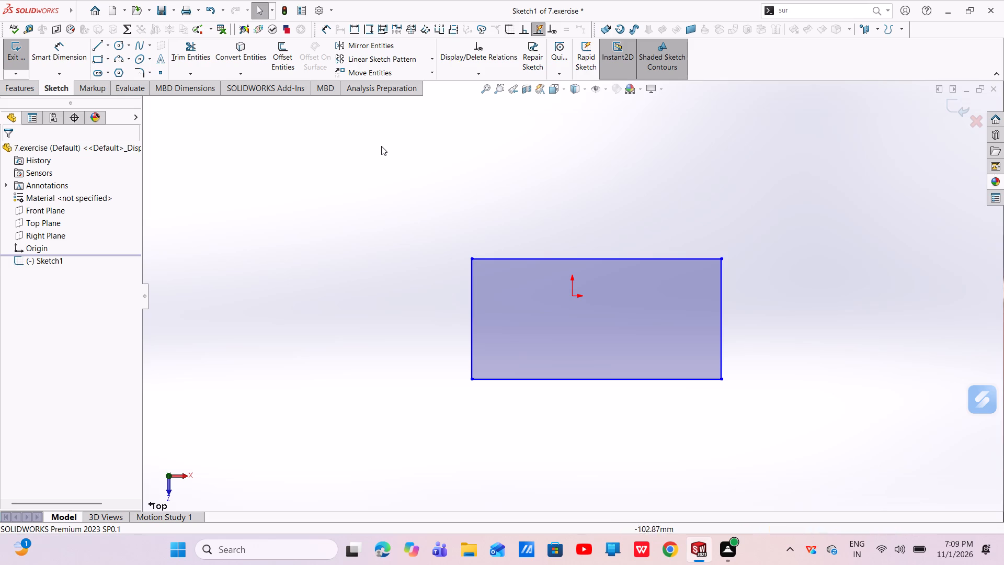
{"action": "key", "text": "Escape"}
Sketch a center rectangle from the origin, about 250 mm wide and 143 mm high.
{"action": "left_click", "coordinate": [109, 60]}
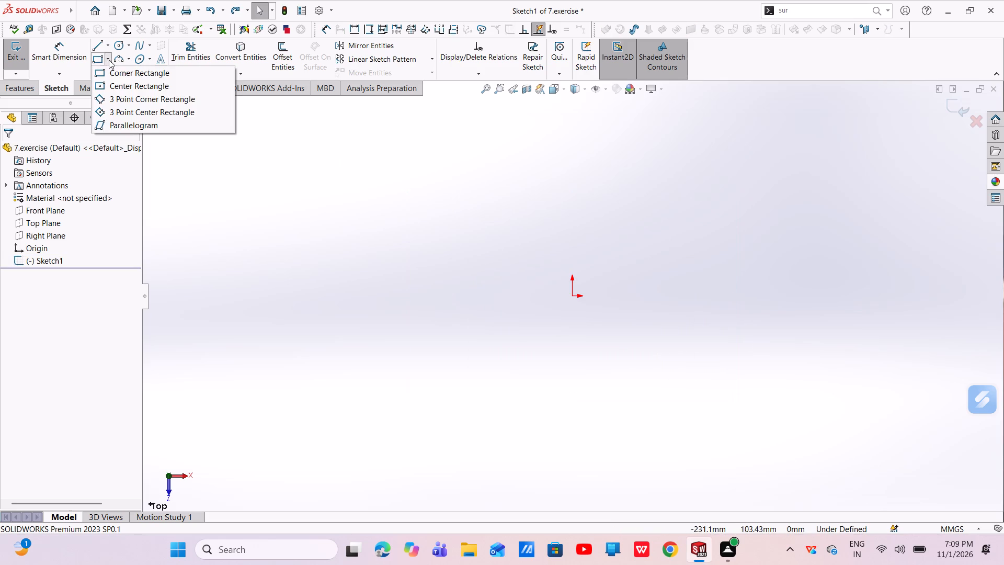
{"action": "left_click", "coordinate": [124, 85]}
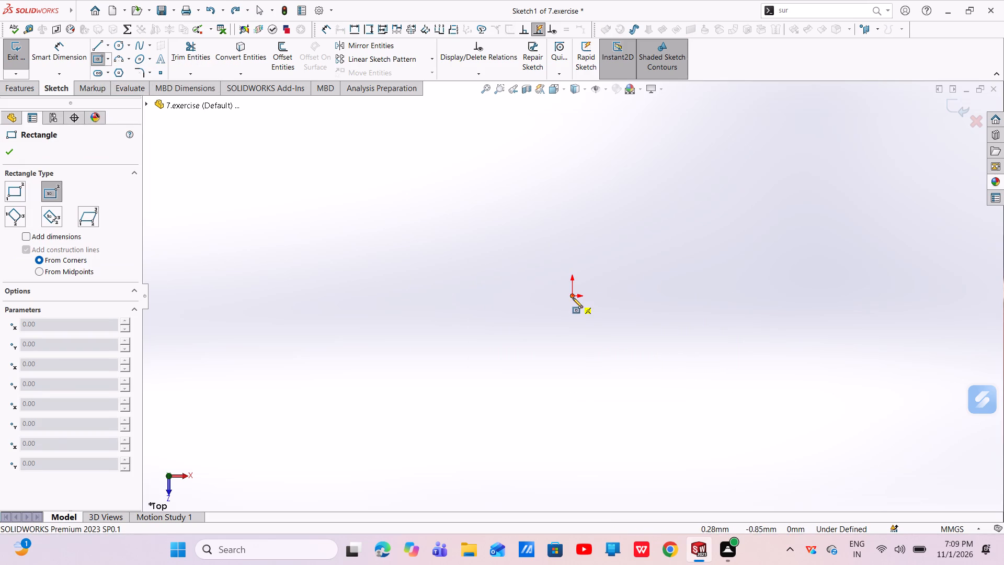
{"action": "left_click", "coordinate": [572, 296]}
{"action": "left_click", "coordinate": [804, 428]}
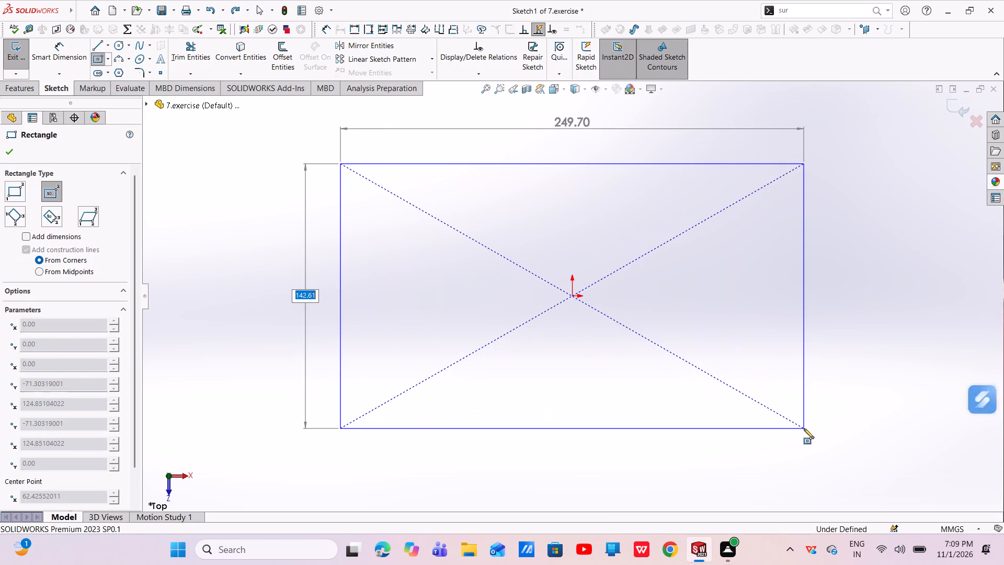
{"action": "right_click", "coordinate": [804, 428]}
{"action": "left_click", "coordinate": [818, 436]}
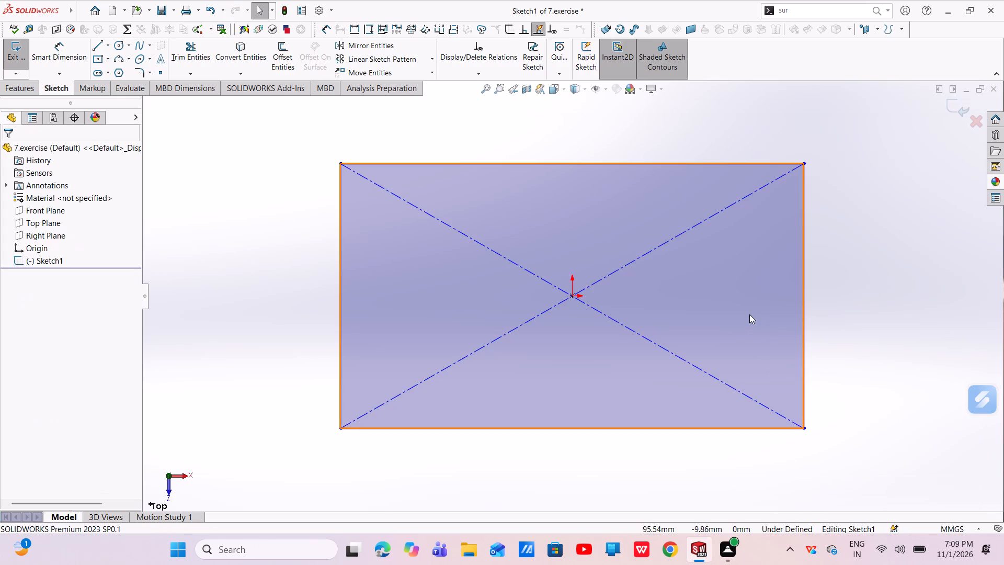
Dimension the rectangle's upper horizontal edge with Smart Dimension and set its length to 80 mm.
{"action": "left_click", "coordinate": [64, 64]}
{"action": "left_click", "coordinate": [588, 164]}
{"action": "left_click", "coordinate": [573, 142]}
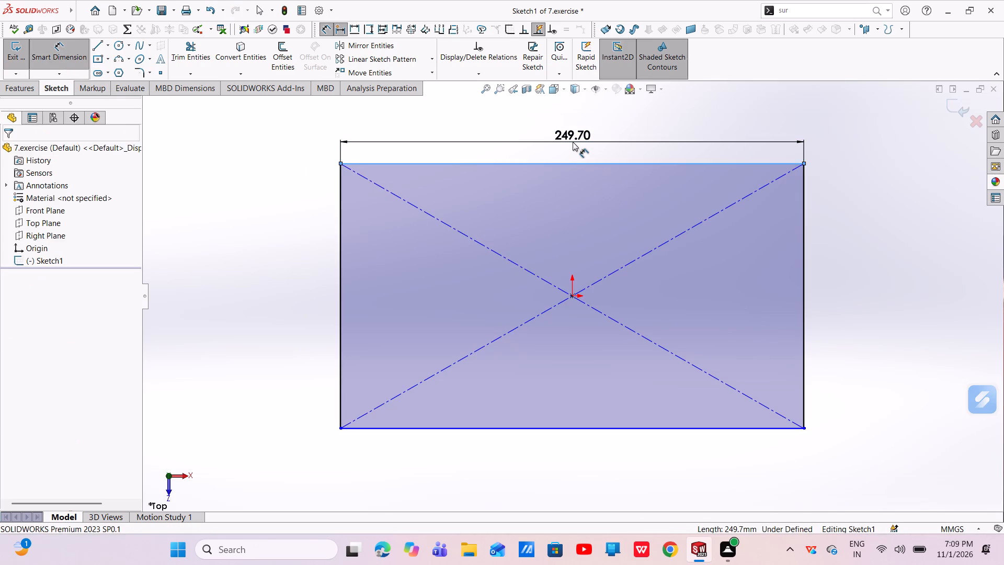
{"action": "key", "text": "BackSpace"}
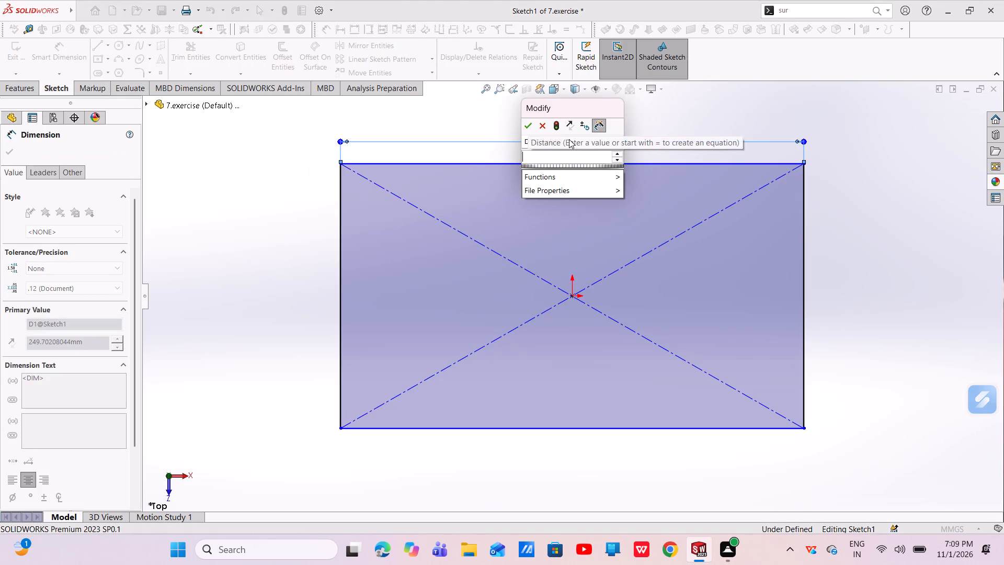
{"action": "key", "text": "0"}
{"action": "key", "text": "Return"}
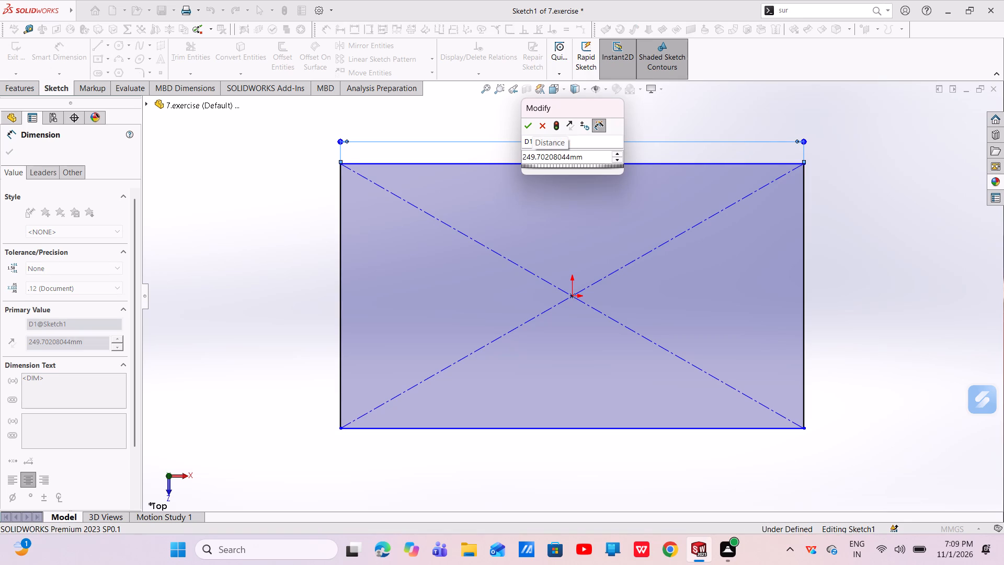
{"action": "left_click_drag", "start_coordinate": [588, 156], "coordinate": [503, 163]}
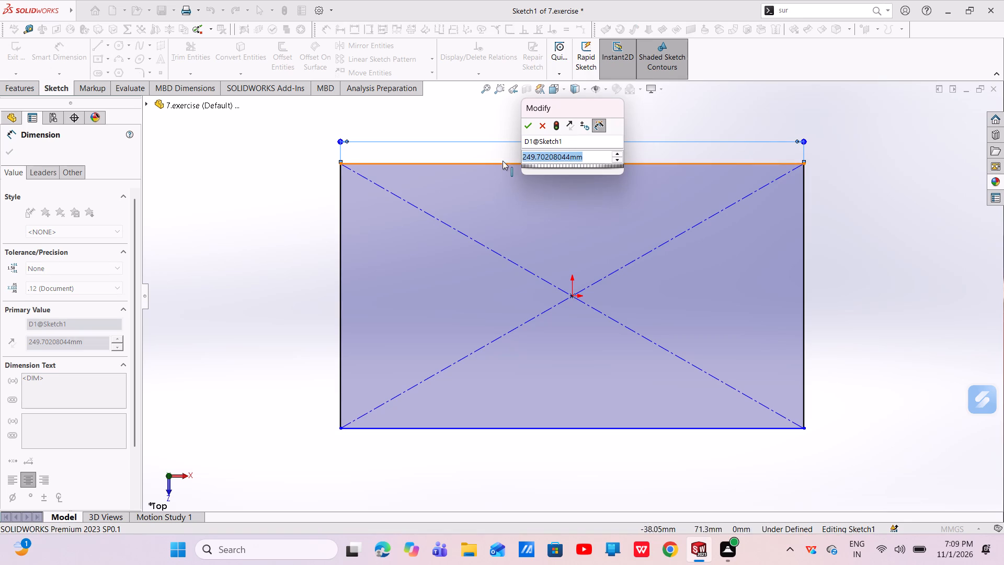
{"action": "key", "text": "BackSpace"}
{"action": "type", "text": "80"}
{"action": "key", "text": "Return"}
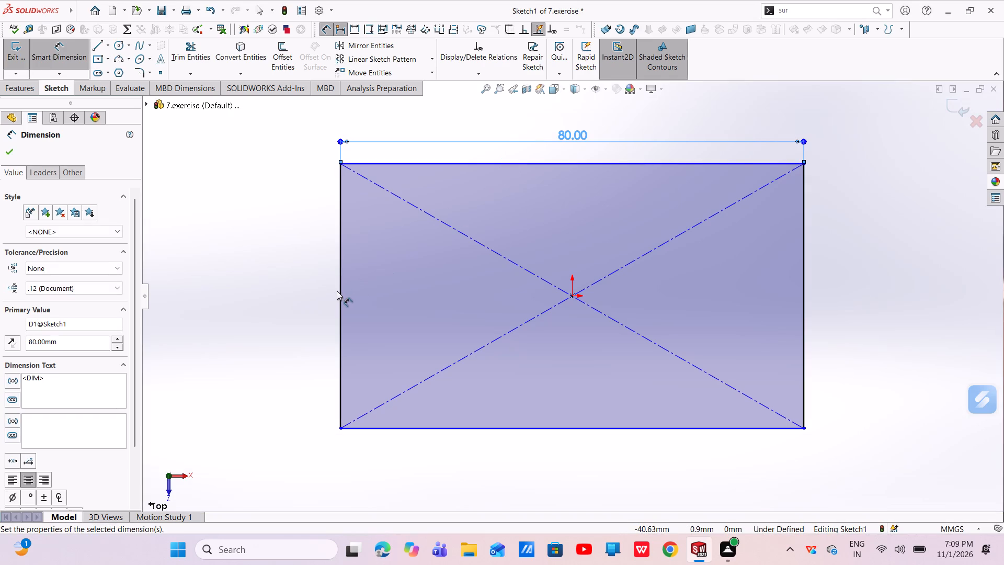
Dimension the rectangle's vertical edge, set its length to 40 mm, and finish dimensioning.
{"action": "left_click", "coordinate": [341, 293]}
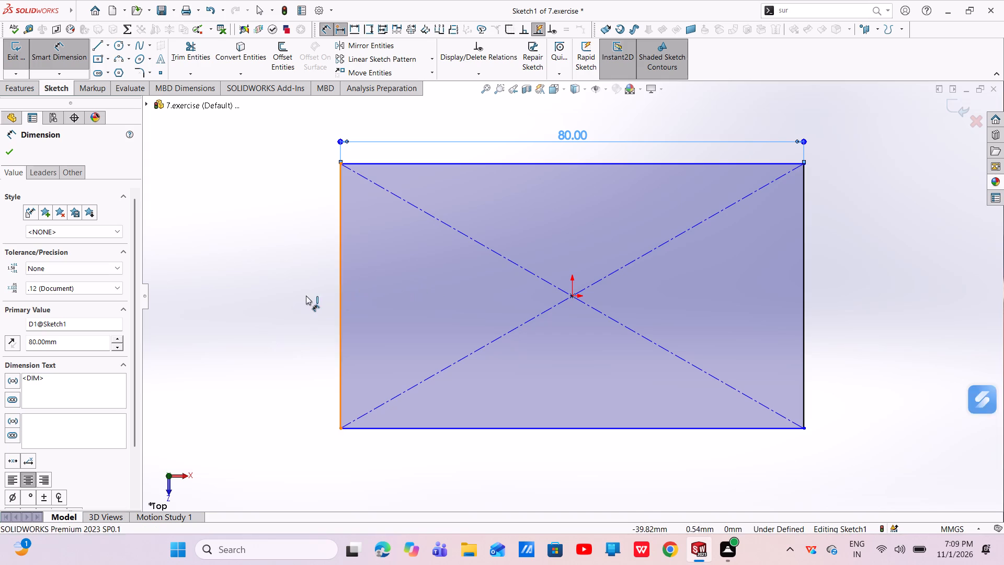
{"action": "left_click", "coordinate": [302, 296]}
{"action": "key", "text": "BackSpace"}
{"action": "type", "text": "40"}
{"action": "key", "text": "Return"}
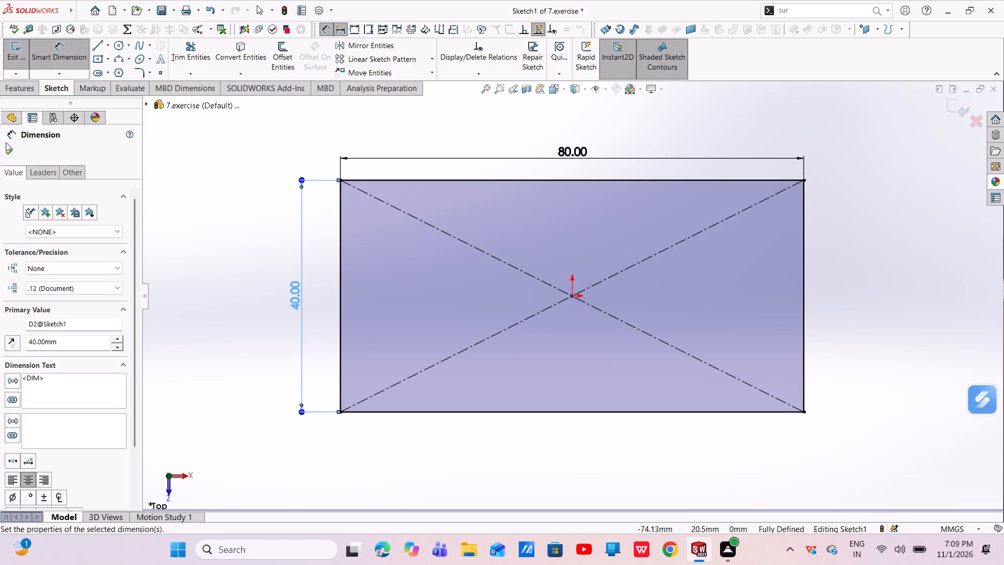
{"action": "left_click", "coordinate": [9, 149]}
Extrude the rectangle as a blind boss 10 mm deep from the sketch plane.
{"action": "left_click", "coordinate": [26, 83]}
{"action": "left_click", "coordinate": [27, 64]}
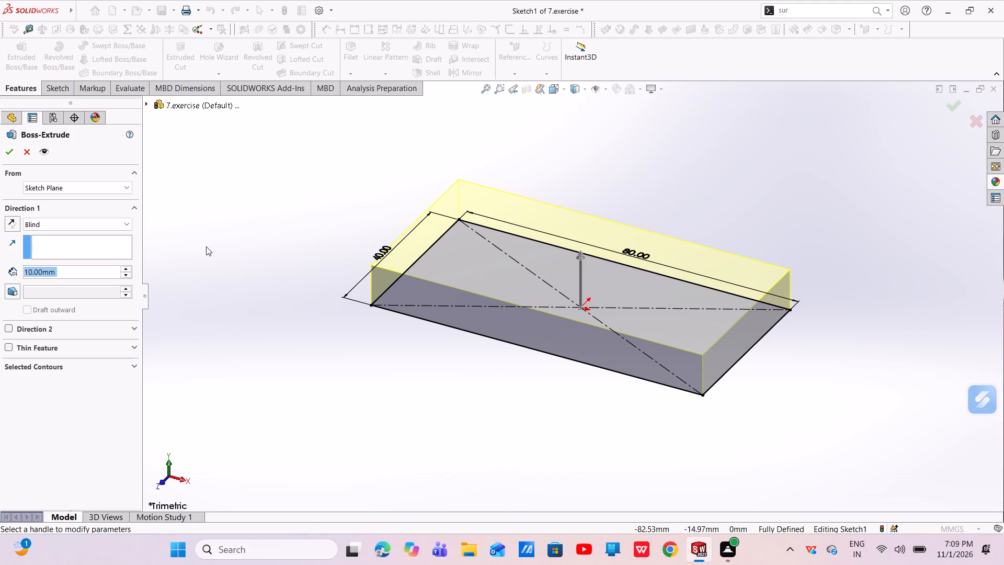
{"action": "left_click", "coordinate": [9, 157]}
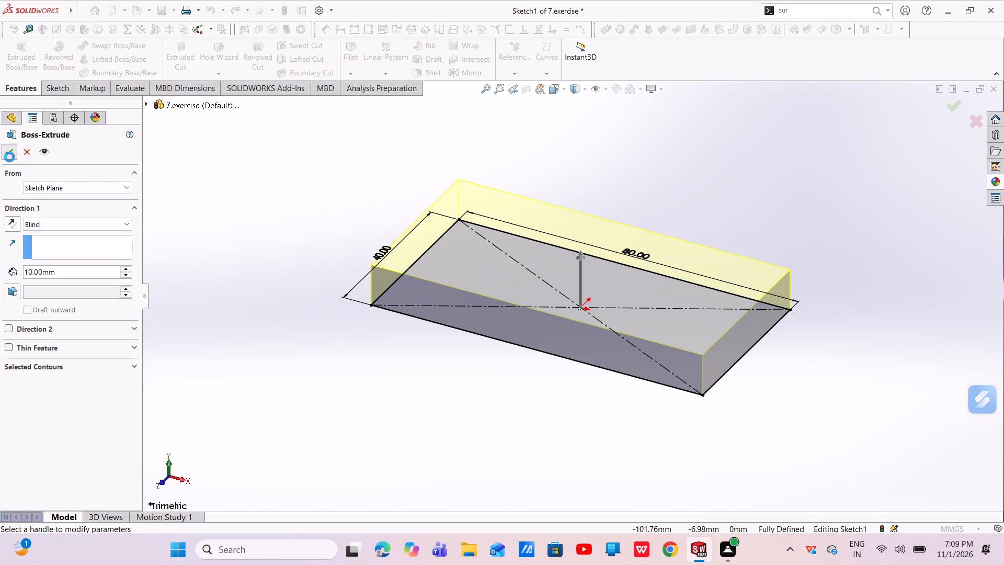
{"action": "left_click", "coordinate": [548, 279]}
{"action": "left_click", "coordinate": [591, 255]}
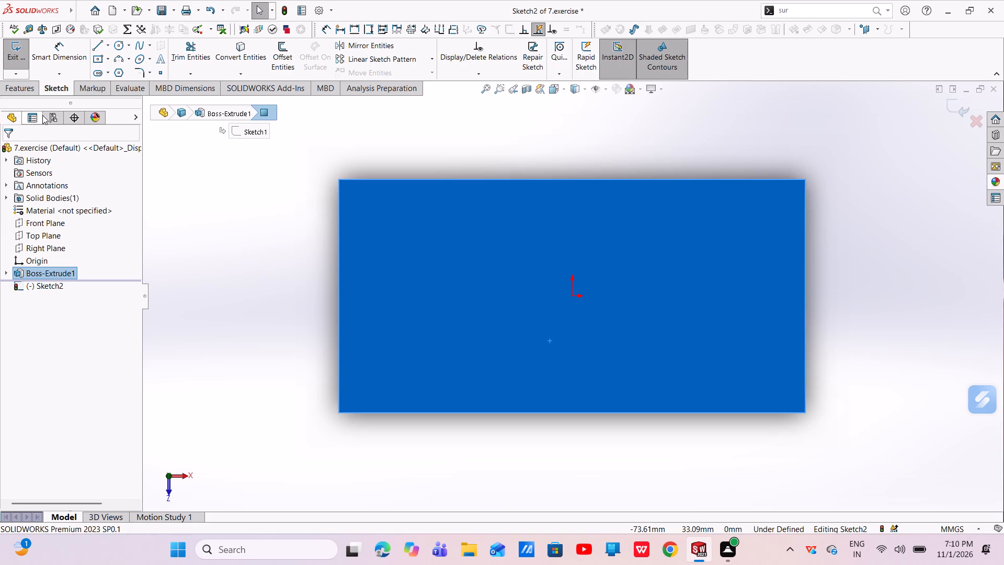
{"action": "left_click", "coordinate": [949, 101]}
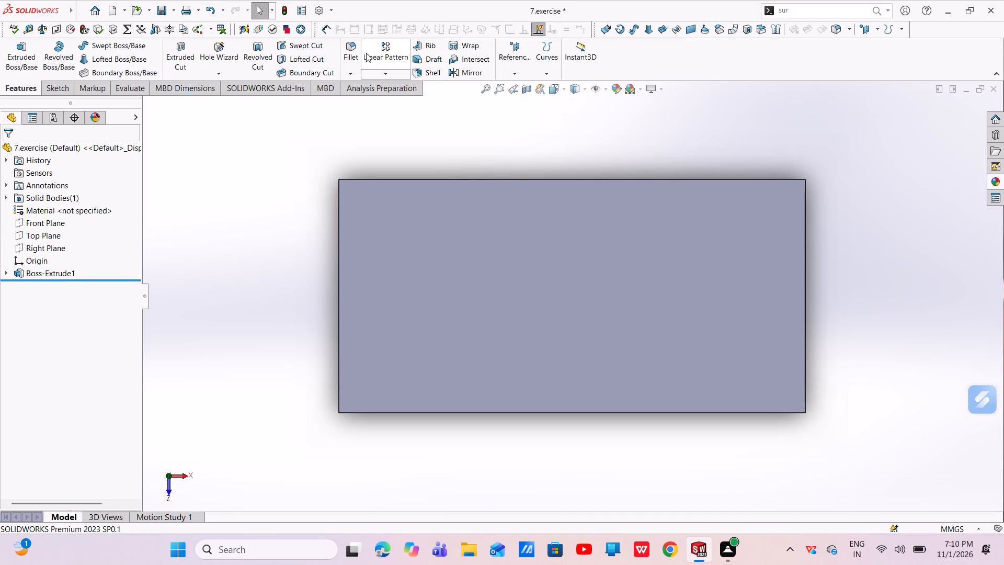
Fillet the two vertical corner edges at the plate's long front side with a symmetric 10 mm radius.
{"action": "left_click", "coordinate": [354, 52]}
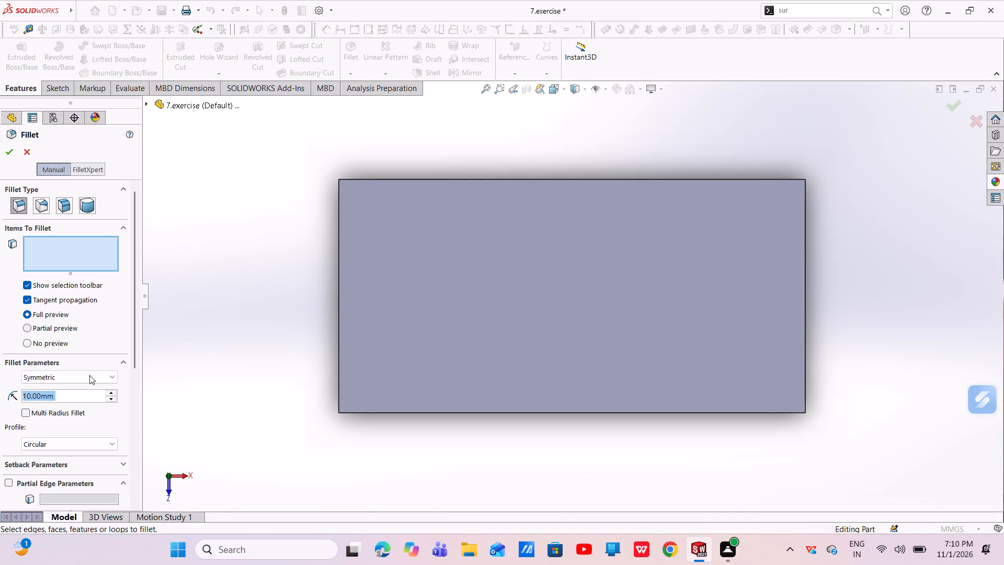
{"action": "middle_click_drag", "start_coordinate": [532, 301], "coordinate": [544, 177]}
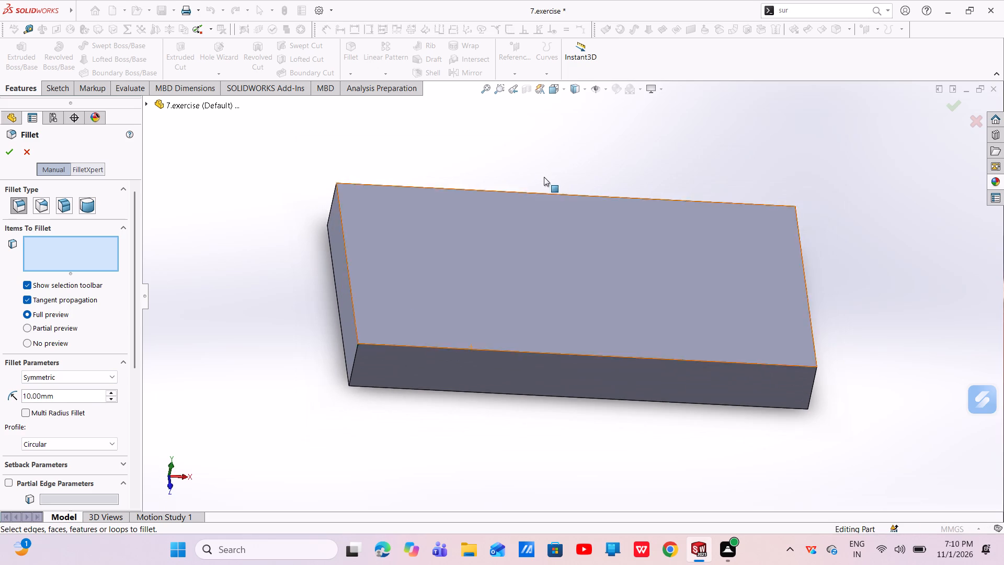
{"action": "left_click", "coordinate": [355, 354]}
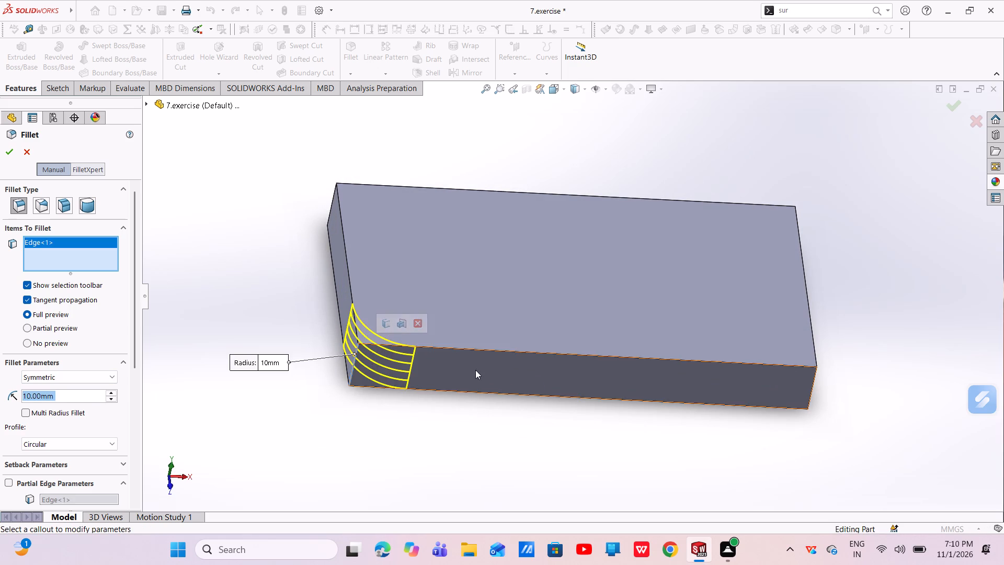
{"action": "scroll", "coordinate": [534, 370], "scroll_direction": "up", "scroll_amount": 3}
{"action": "middle_click_drag", "start_coordinate": [657, 357], "coordinate": [607, 360]}
{"action": "scroll", "coordinate": [671, 350], "scroll_direction": "down", "scroll_amount": 5}
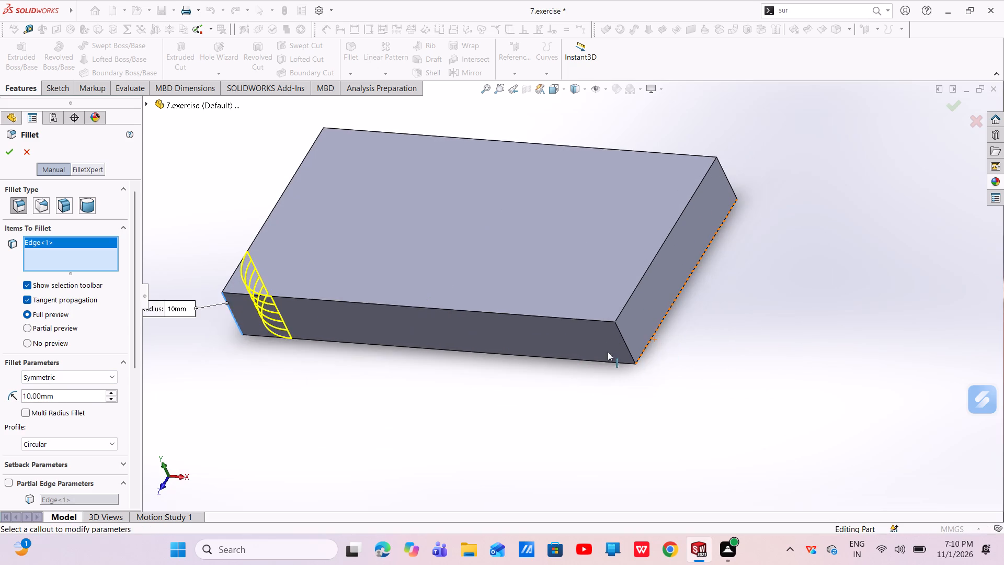
{"action": "left_click", "coordinate": [611, 338]}
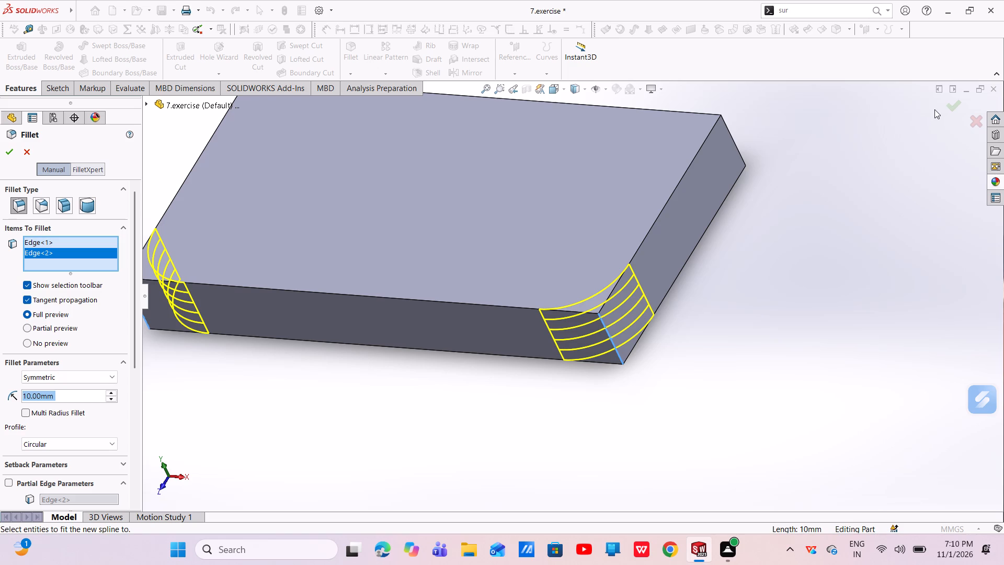
{"action": "left_click", "coordinate": [951, 108]}
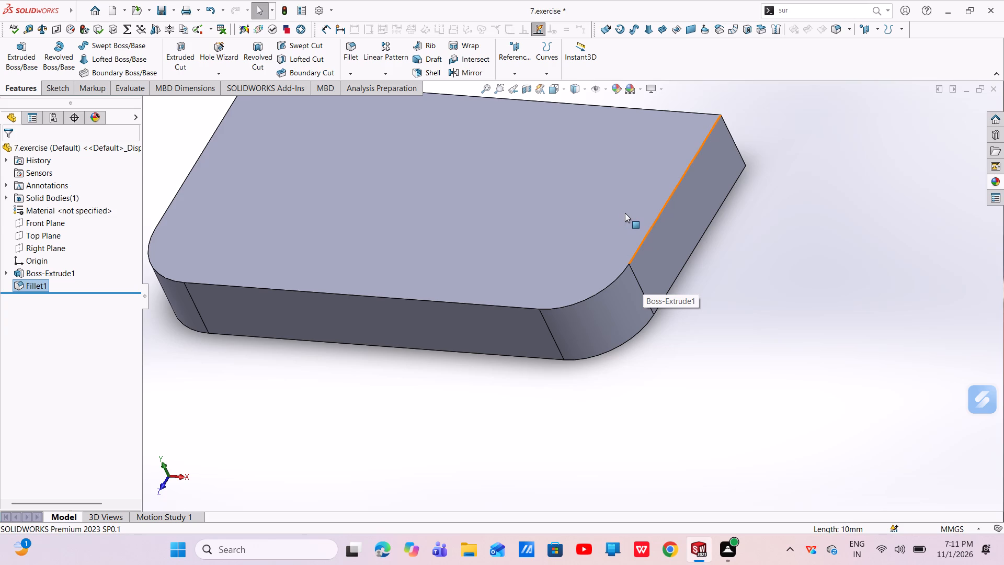
Examine the filleted plate from several angles, including the isometric view.
{"action": "scroll", "coordinate": [500, 241], "scroll_direction": "down", "scroll_amount": 1}
{"action": "scroll", "coordinate": [500, 241], "scroll_direction": "up", "scroll_amount": 2}
{"action": "middle_click_drag", "start_coordinate": [444, 261], "coordinate": [489, 301]}
{"action": "scroll", "coordinate": [444, 261], "scroll_direction": "up", "scroll_amount": 4}
{"action": "middle_click_drag", "start_coordinate": [493, 249], "coordinate": [476, 275]}
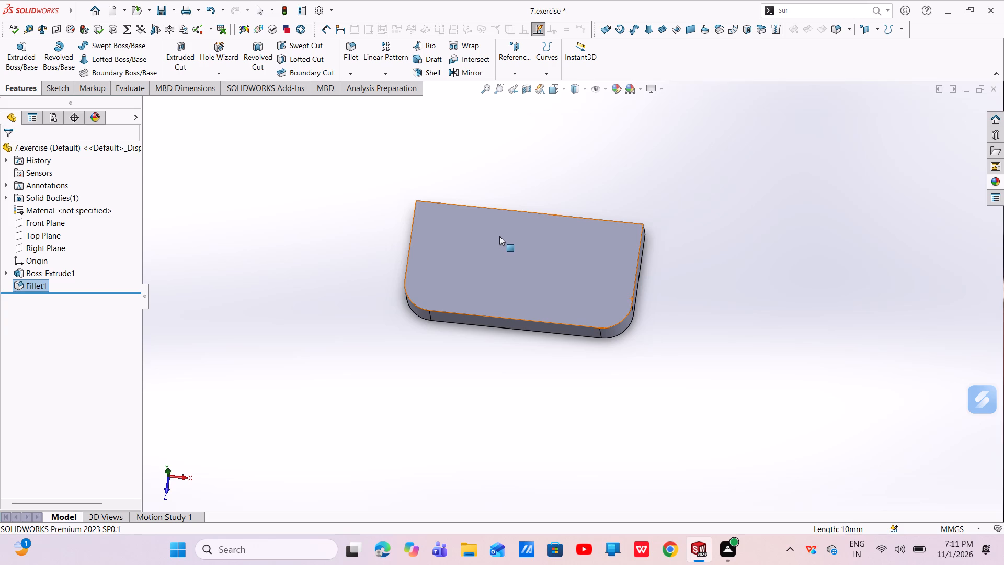
{"action": "left_click", "coordinate": [564, 87]}
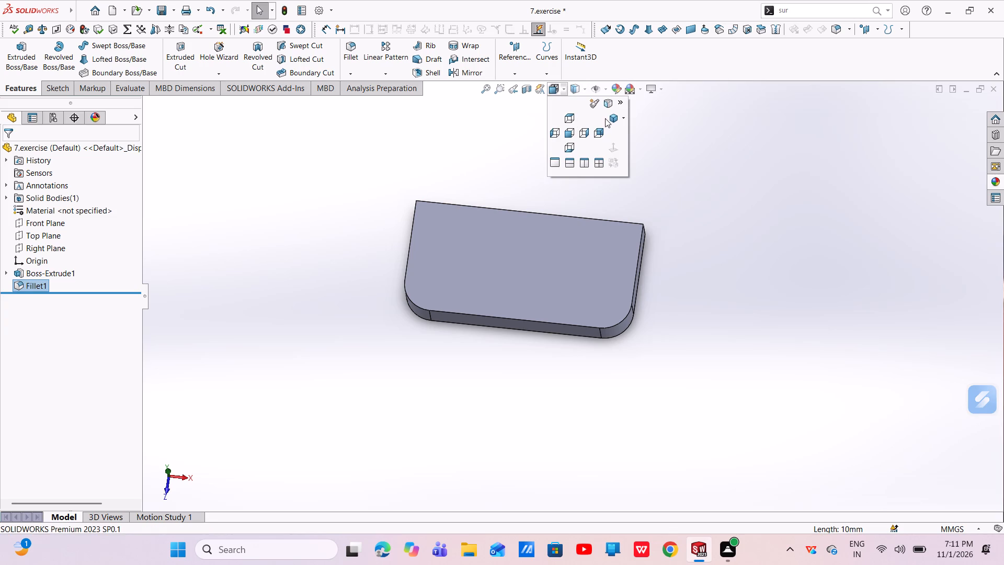
{"action": "left_click", "coordinate": [613, 120]}
{"action": "scroll", "coordinate": [600, 234], "scroll_direction": "up", "scroll_amount": 2}
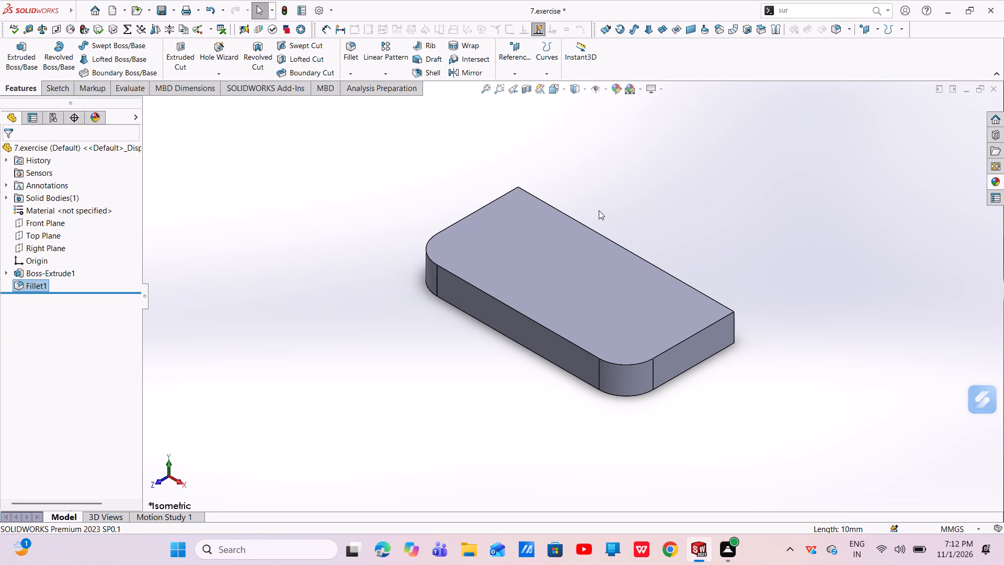
Open a new sketch on the plate's long back face, opposite the filleted corners.
{"action": "scroll", "coordinate": [586, 274], "scroll_direction": "up", "scroll_amount": 2}
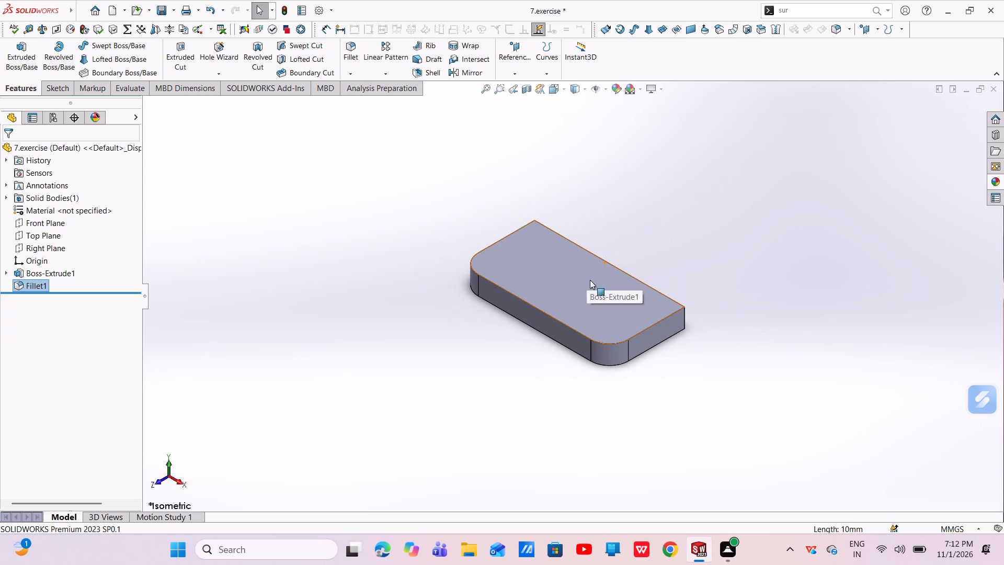
{"action": "scroll", "coordinate": [597, 297], "scroll_direction": "up", "scroll_amount": 2}
{"action": "middle_click_drag", "start_coordinate": [608, 290], "coordinate": [551, 362]}
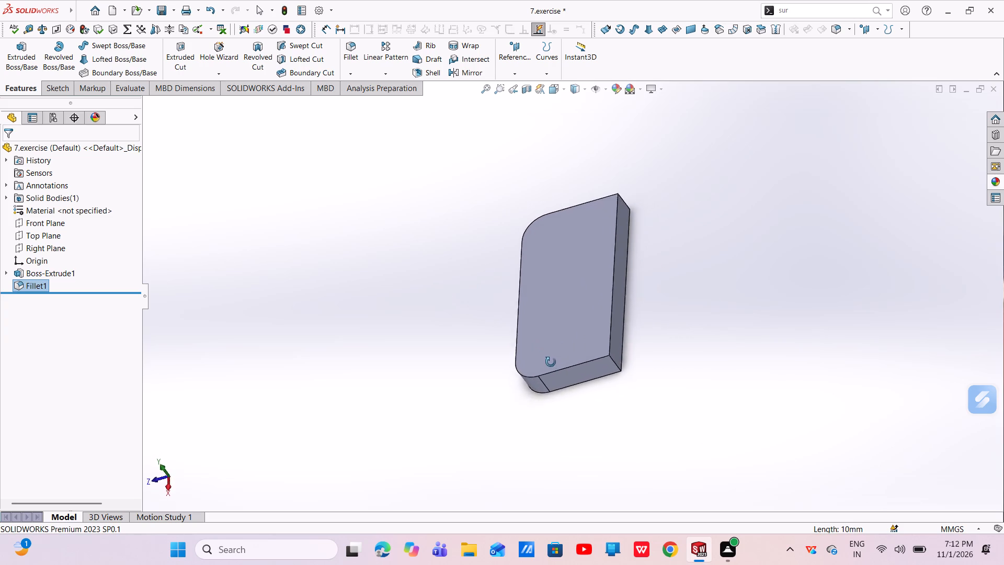
{"action": "middle_click_drag", "start_coordinate": [551, 362], "coordinate": [474, 412]}
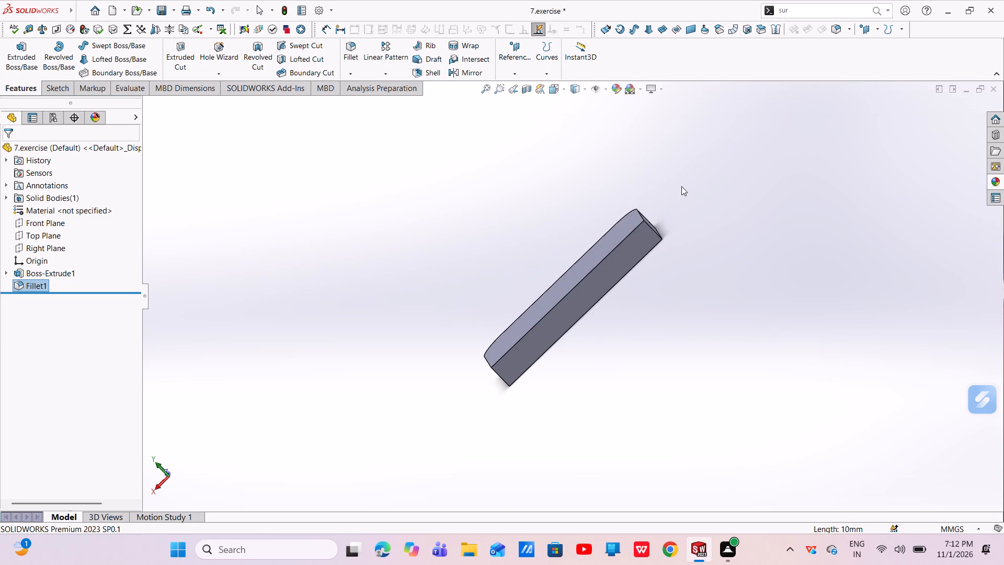
{"action": "middle_click_drag", "start_coordinate": [681, 186], "coordinate": [709, 260]}
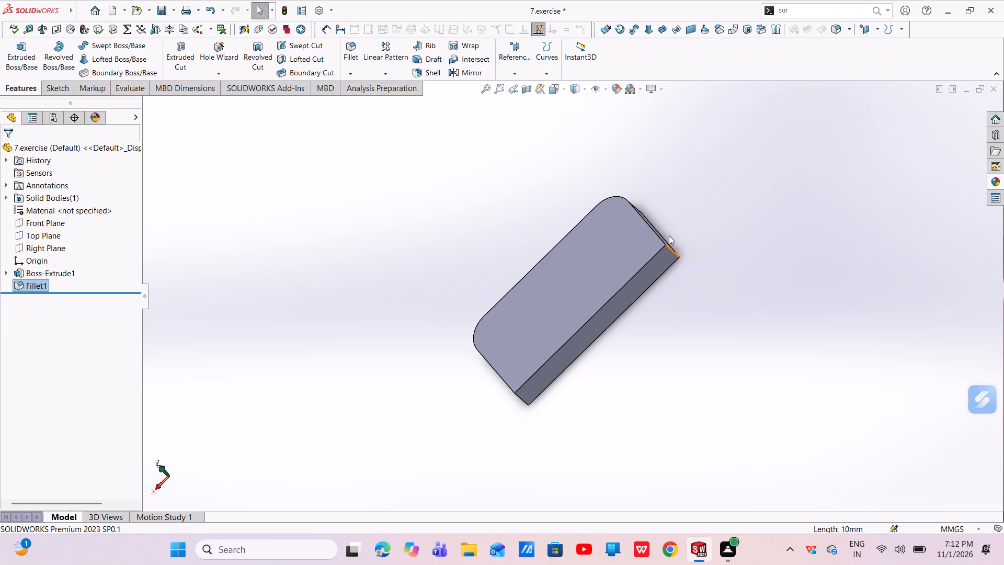
{"action": "left_click", "coordinate": [611, 309]}
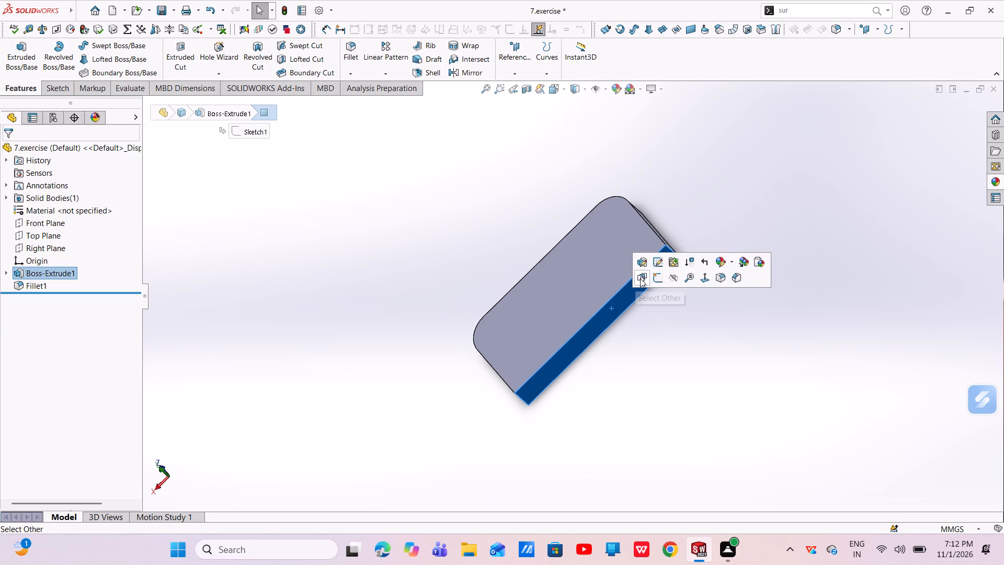
{"action": "left_click", "coordinate": [657, 278]}
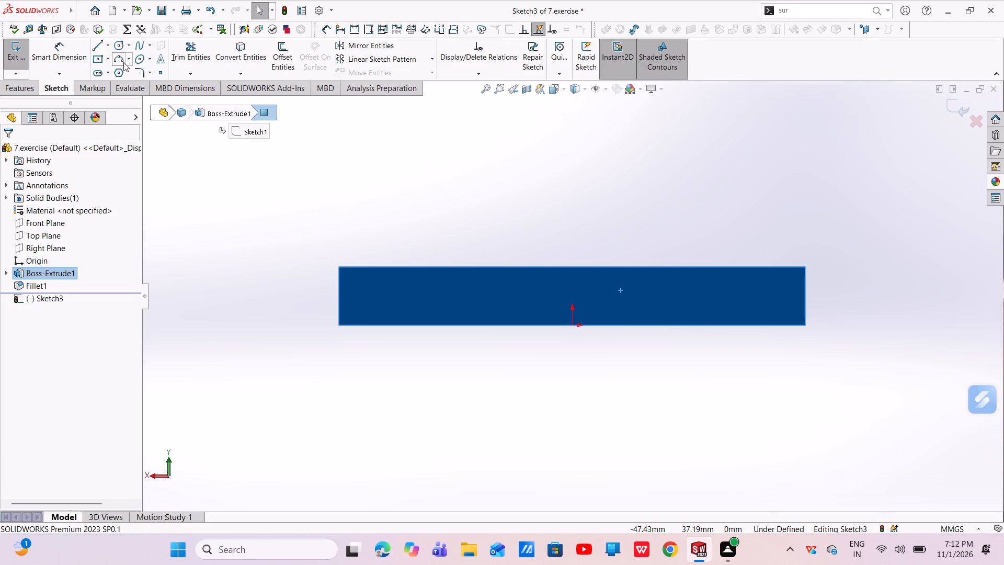
Sketch a corner rectangle about 34 mm wide and 17 mm high, standing on the back face's top edge.
{"action": "left_click", "coordinate": [108, 60]}
{"action": "left_click", "coordinate": [113, 73]}
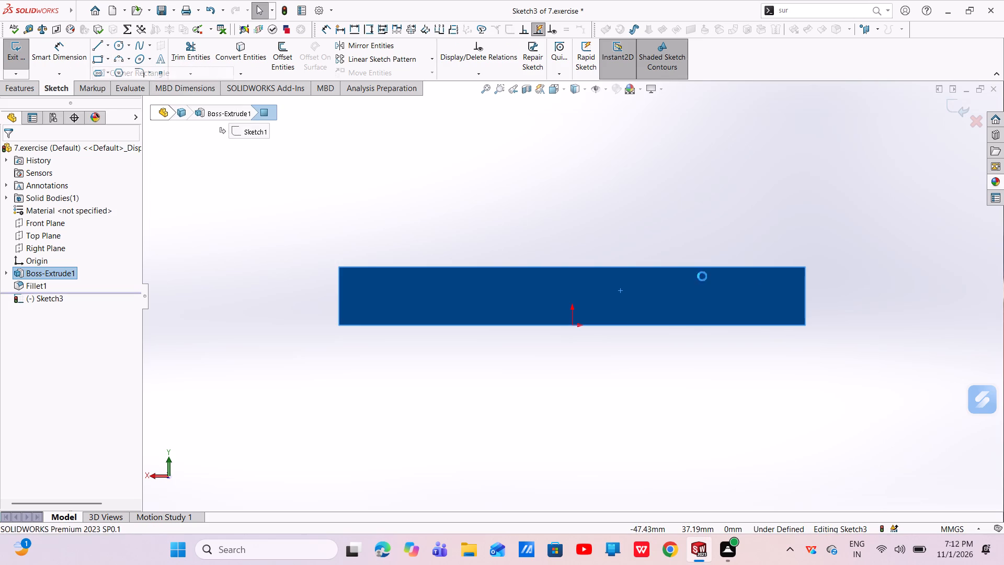
{"action": "left_click", "coordinate": [464, 266]}
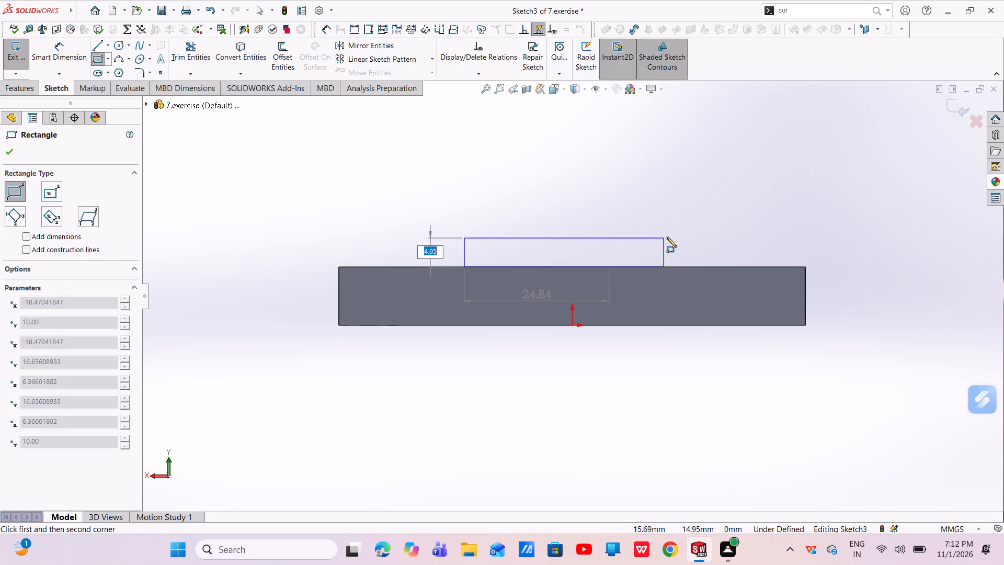
{"action": "left_click", "coordinate": [663, 166]}
{"action": "right_click", "coordinate": [663, 166]}
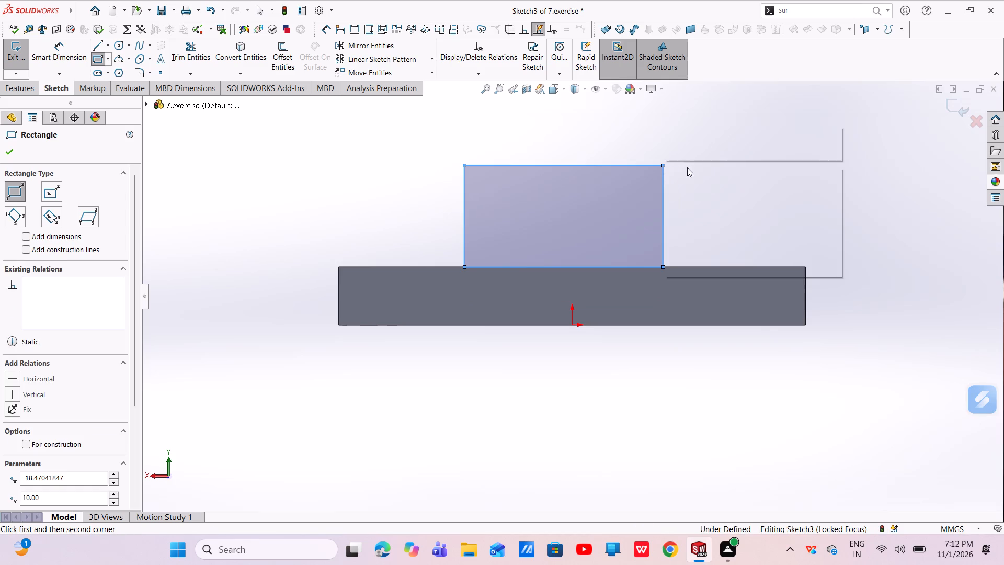
{"action": "left_click", "coordinate": [697, 174]}
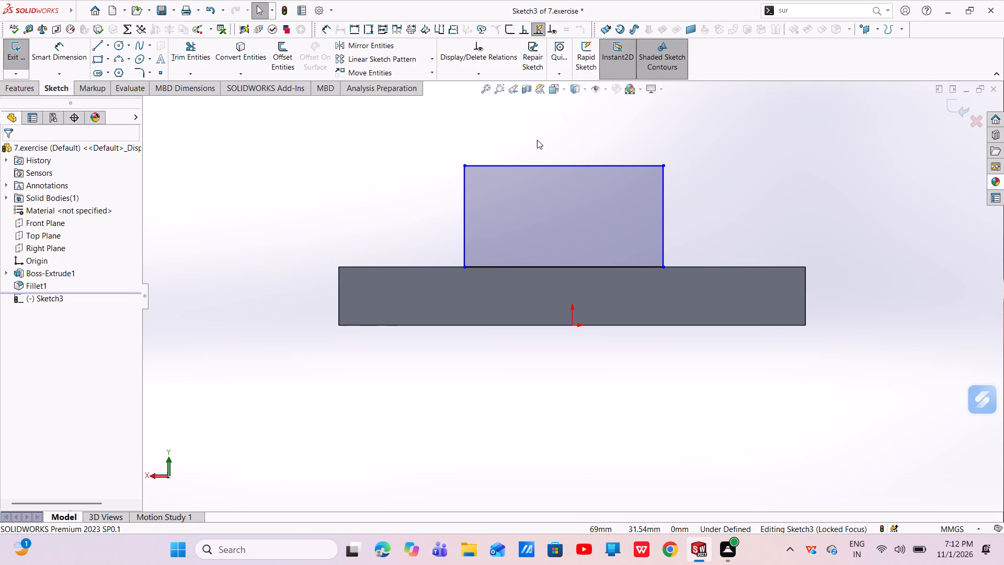
Dimension the rectangle 20 mm high and 40 mm wide, and finish dimensioning.
{"action": "left_click", "coordinate": [47, 59]}
{"action": "left_click", "coordinate": [464, 220]}
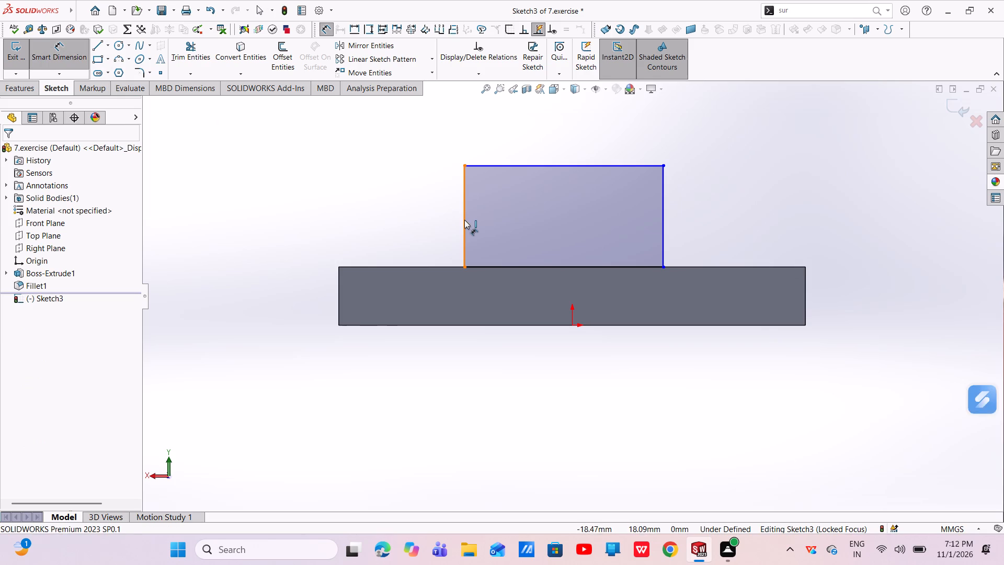
{"action": "left_click", "coordinate": [272, 211]}
{"action": "key", "text": "BackSpace"}
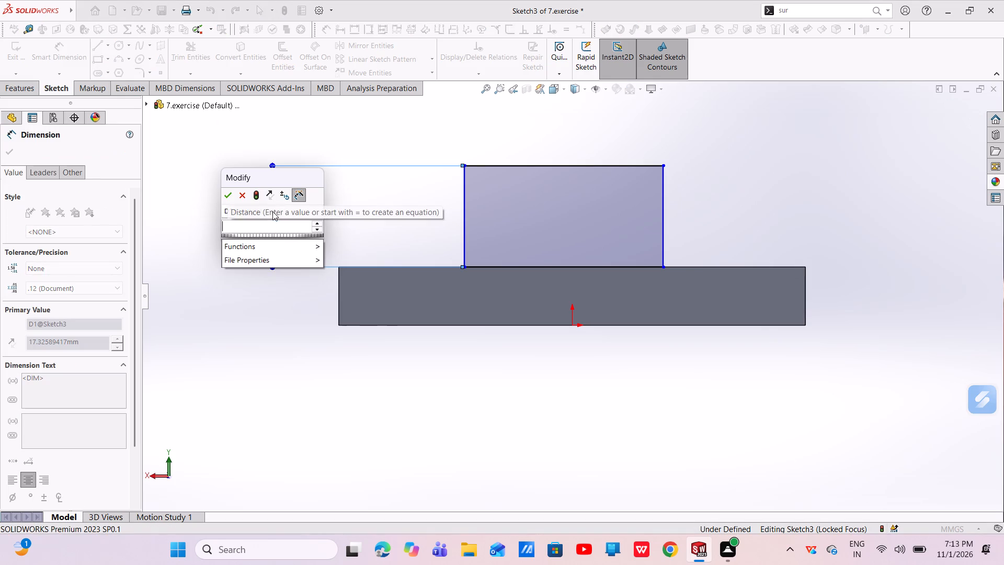
{"action": "type", "text": "20"}
{"action": "key", "text": "Return"}
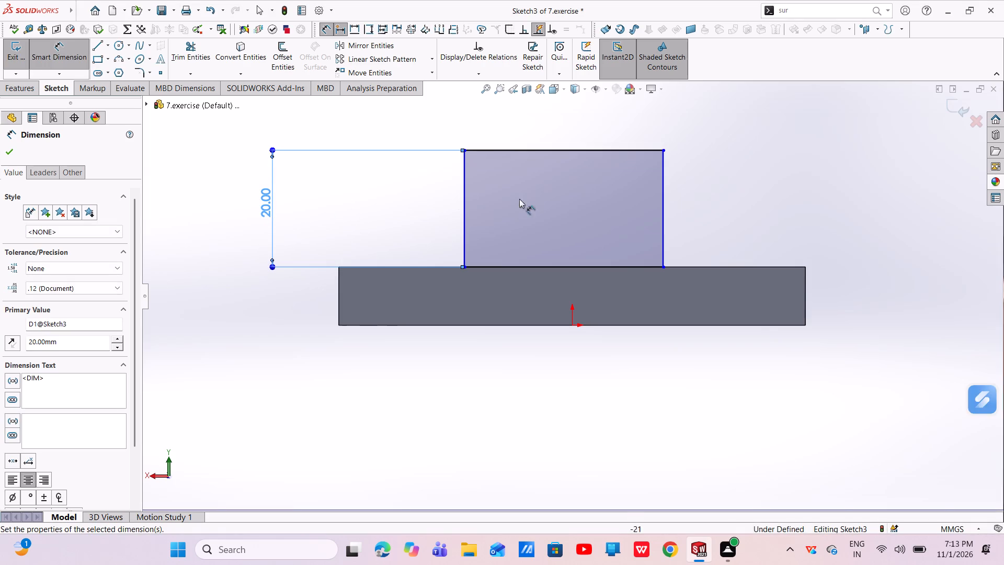
{"action": "left_click", "coordinate": [554, 152]}
{"action": "left_click", "coordinate": [538, 129]}
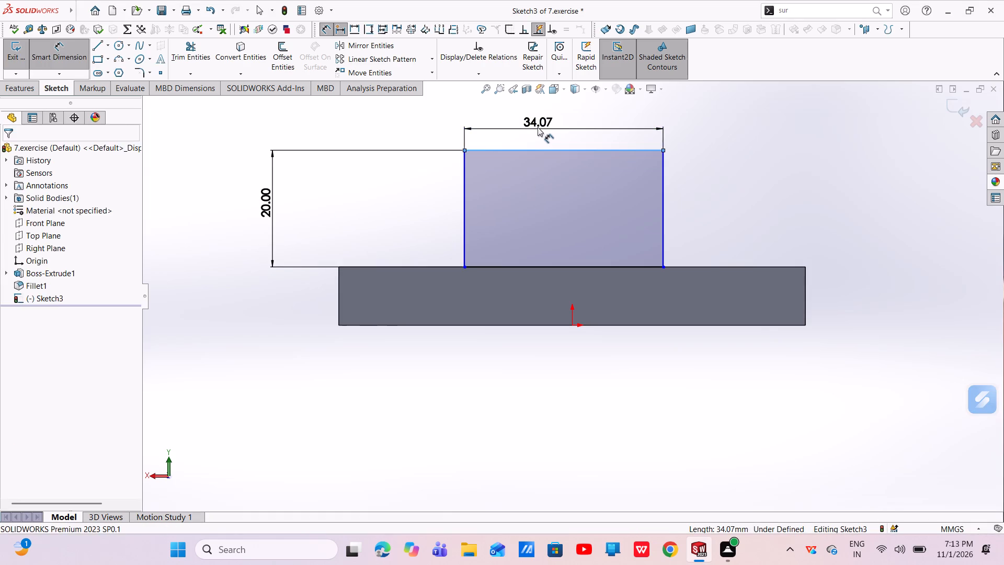
{"action": "key", "text": "BackSpace"}
{"action": "type", "text": "40"}
{"action": "key", "text": "Return"}
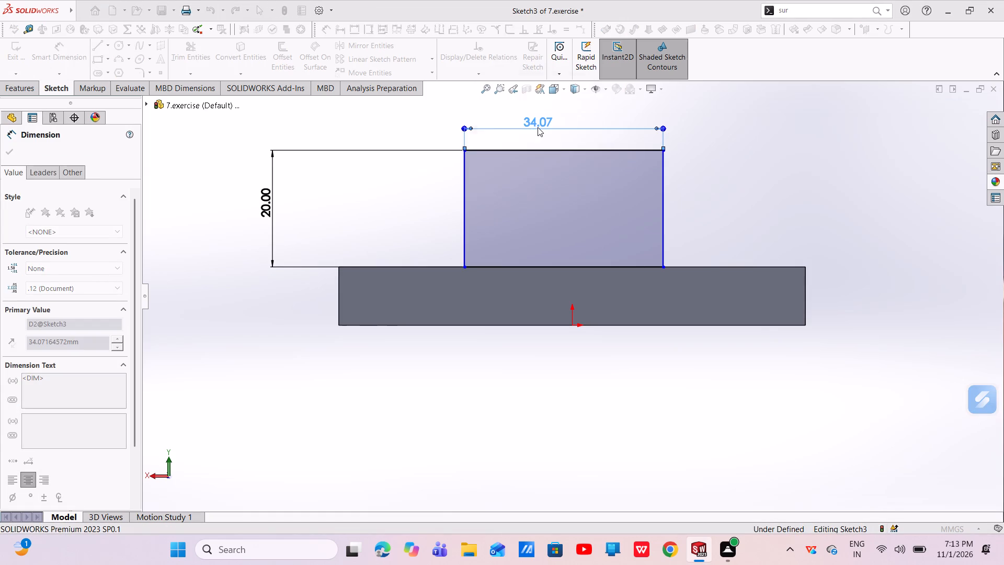
{"action": "key", "text": "Escape"}
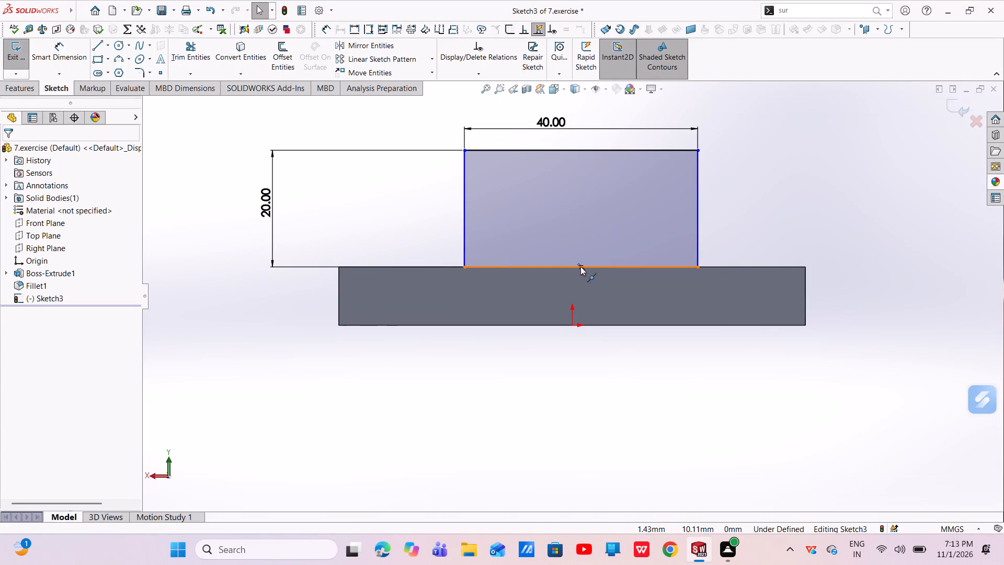
{"action": "key", "text": "Escape"}
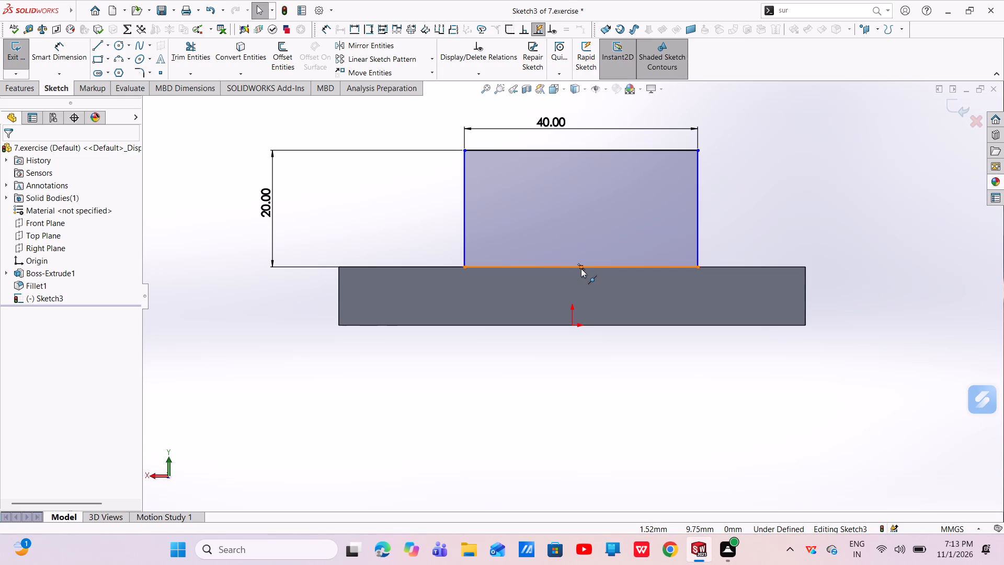
Add a vertical relation between the midpoint of the rectangle's bottom edge and the origin to centre it on the plate.
{"action": "left_click", "coordinate": [581, 268]}
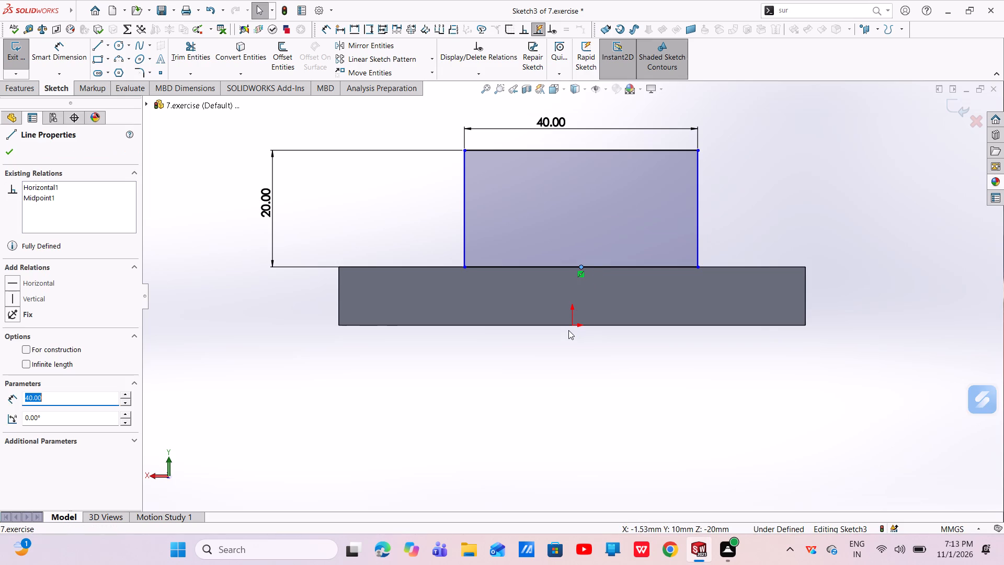
{"action": "left_click", "coordinate": [572, 325], "text": "ctrl"}
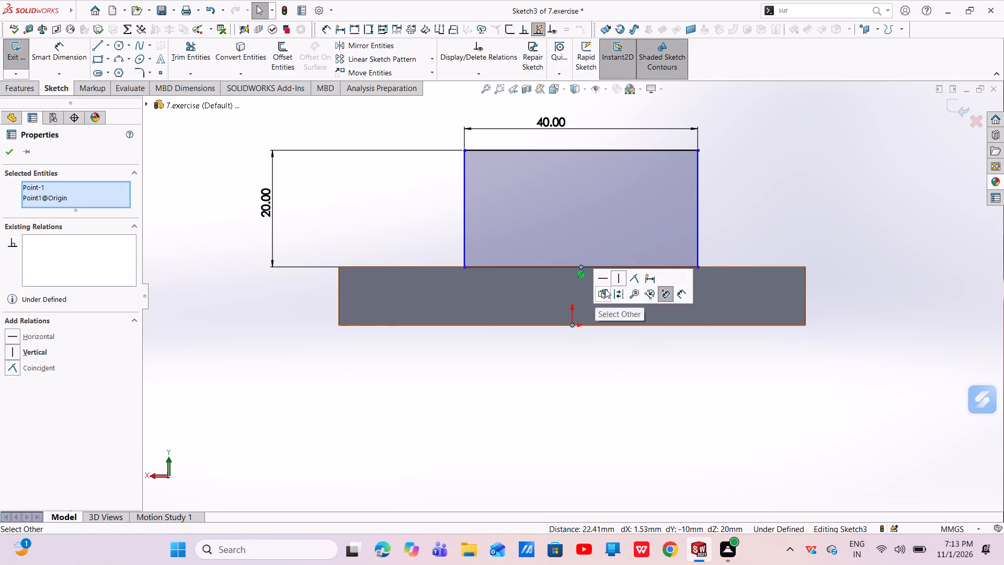
{"action": "left_click", "coordinate": [615, 279]}
{"action": "key", "text": "Escape"}
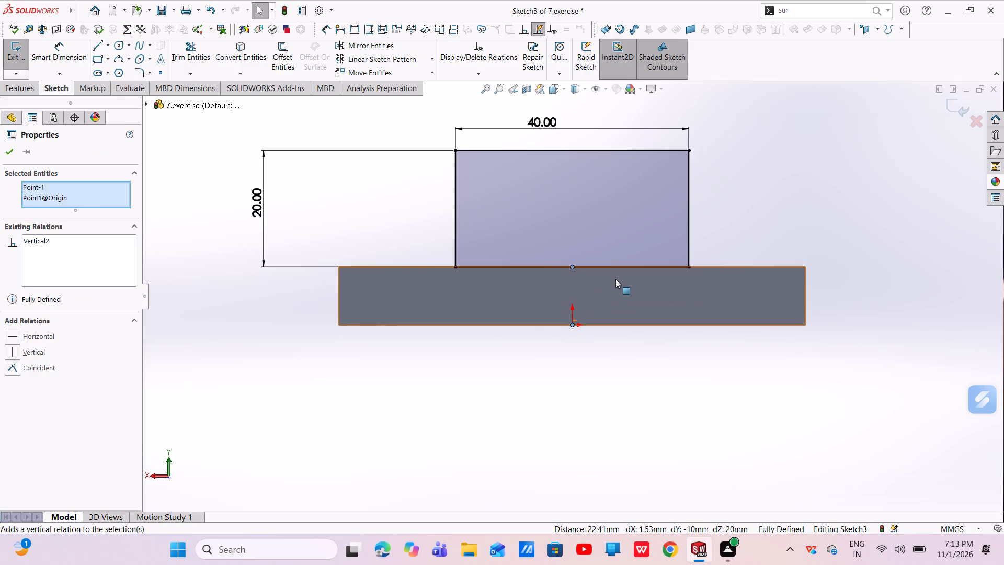
{"action": "key", "text": "Escape"}
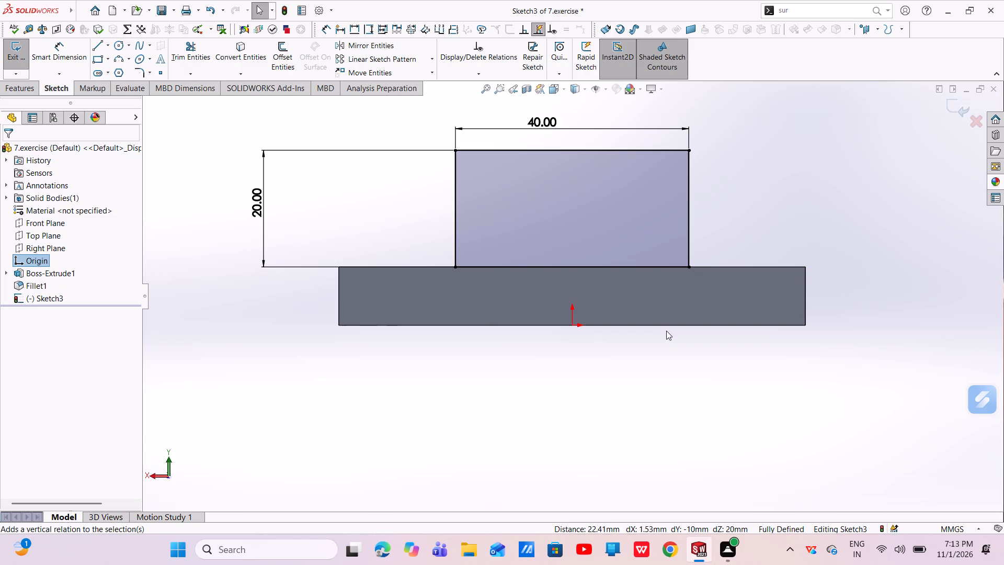
Sketch a circle about 31 mm in diameter, centred on the midpoint of the rectangle's top edge.
{"action": "scroll", "coordinate": [595, 183], "scroll_direction": "up", "scroll_amount": 4}
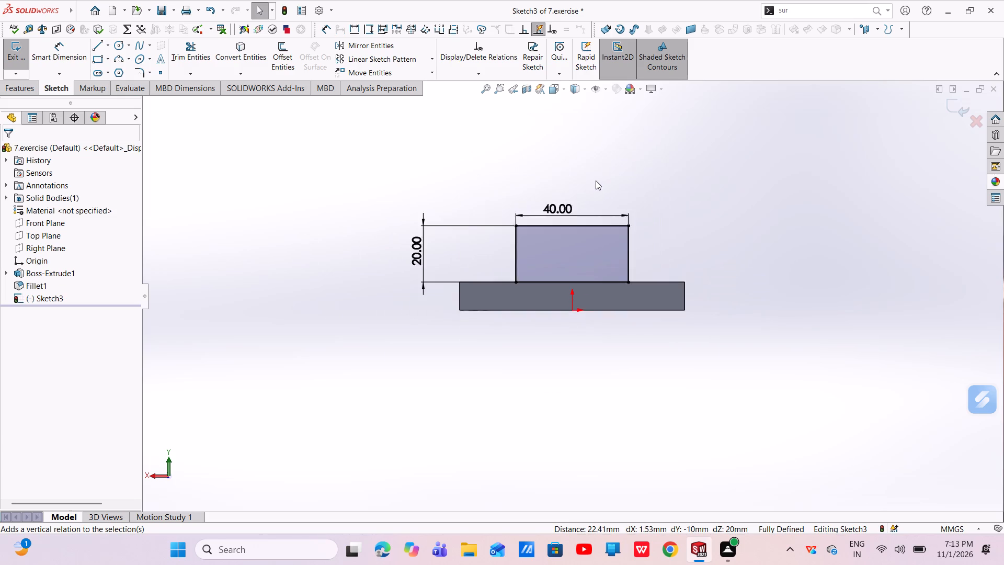
{"action": "scroll", "coordinate": [610, 169], "scroll_direction": "down", "scroll_amount": 5}
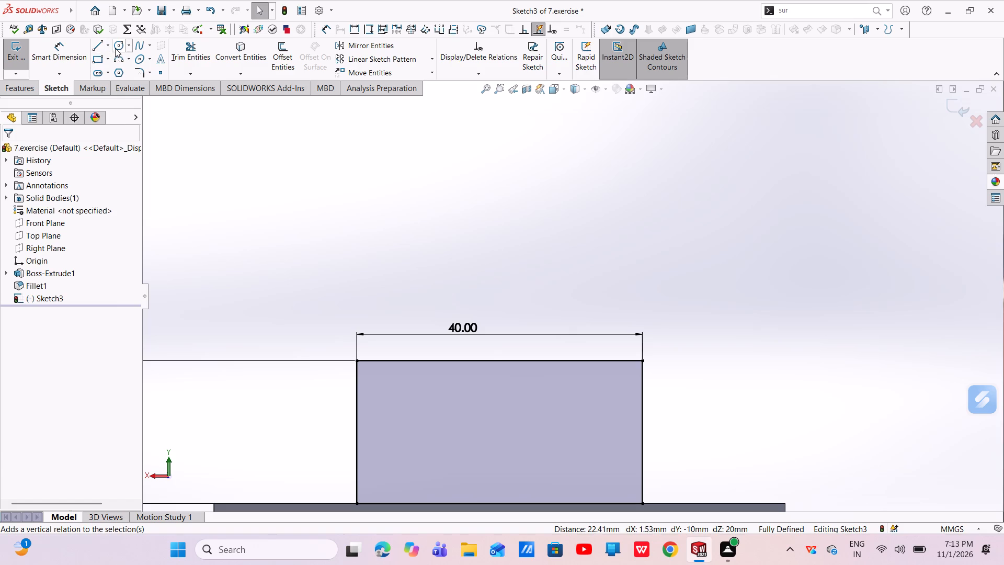
{"action": "left_click", "coordinate": [118, 48]}
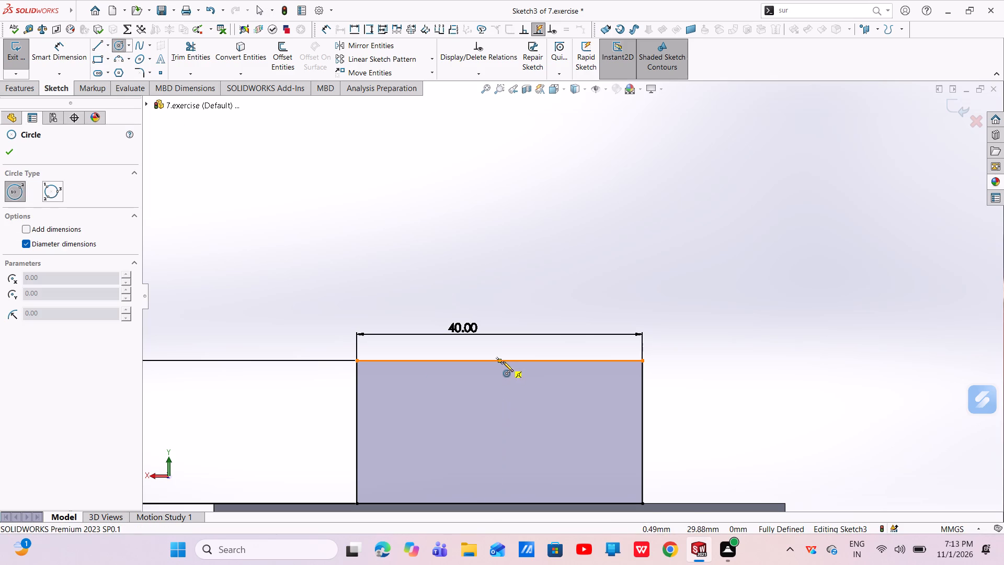
{"action": "left_click", "coordinate": [499, 359]}
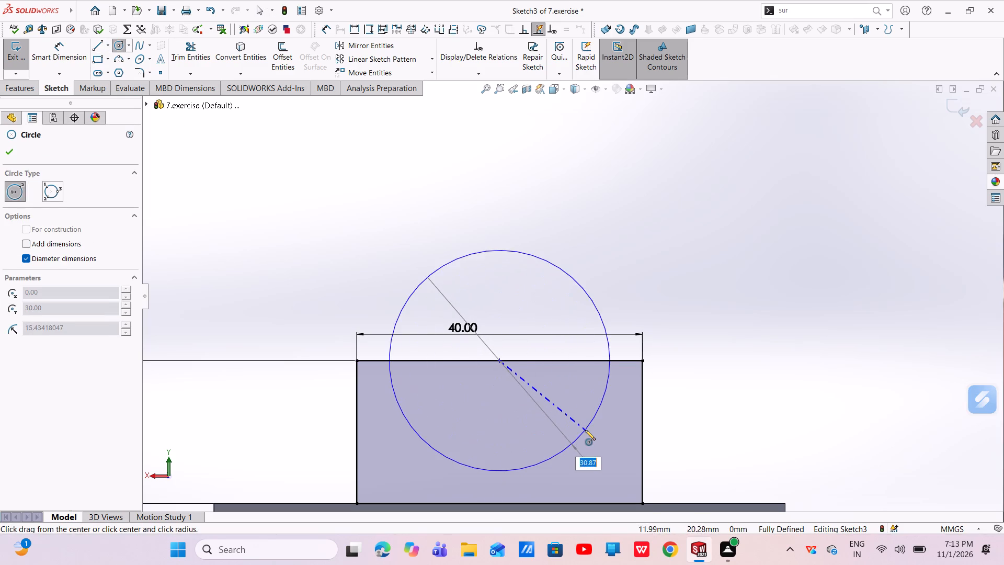
{"action": "left_click", "coordinate": [585, 430]}
{"action": "right_click", "coordinate": [585, 430]}
{"action": "left_click", "coordinate": [604, 435]}
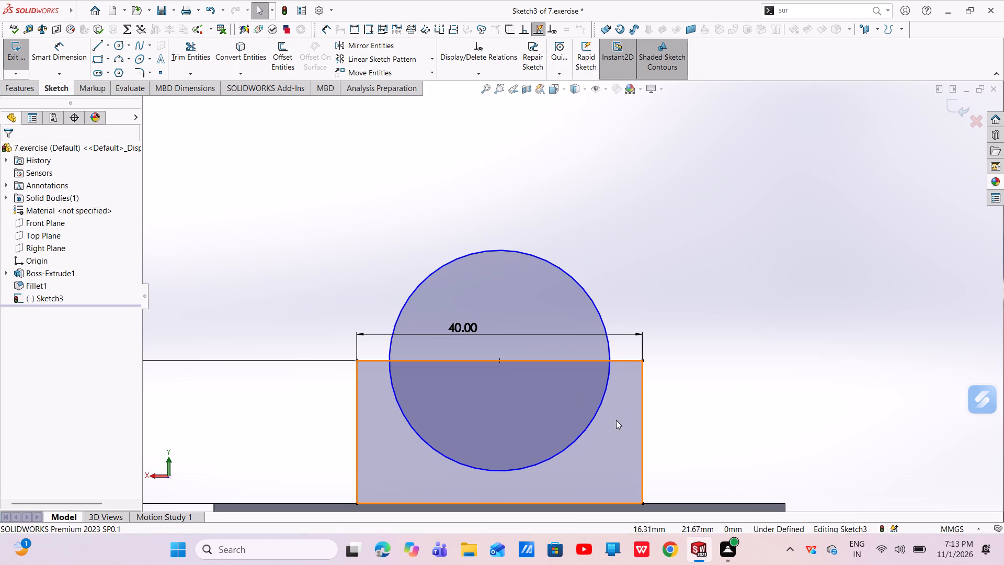
Dimension the circle's diameter, set it to 30 mm, and finish dimensioning.
{"action": "left_click", "coordinate": [54, 67]}
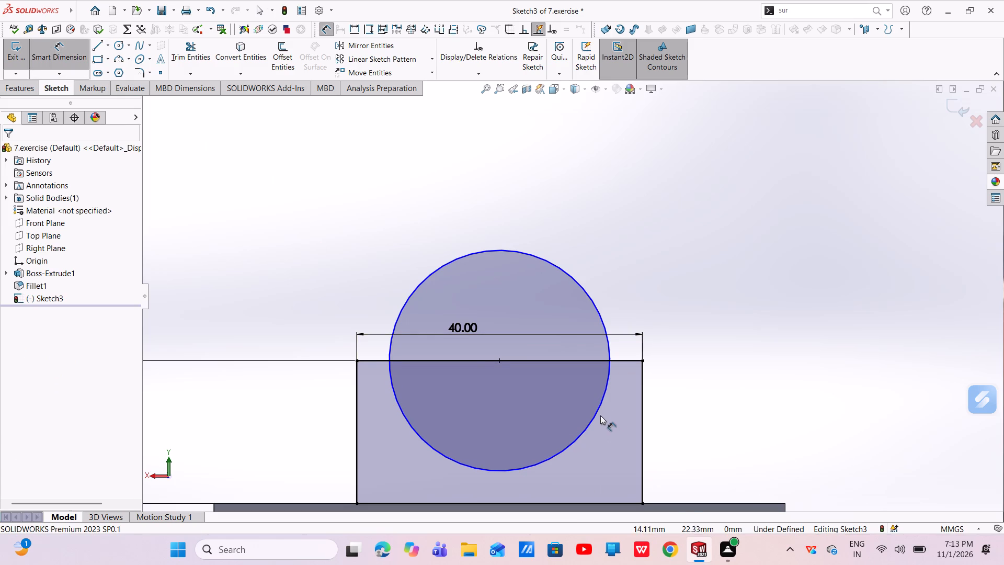
{"action": "left_click", "coordinate": [598, 412]}
{"action": "left_click", "coordinate": [740, 403]}
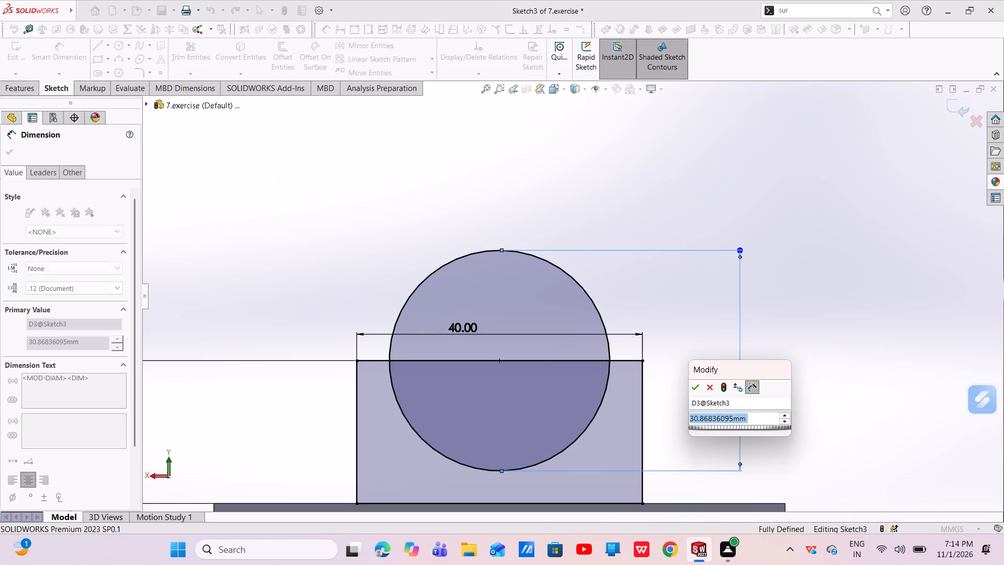
{"action": "key", "text": "BackSpace"}
{"action": "type", "text": "30"}
{"action": "key", "text": "Return"}
{"action": "key", "text": "Escape"}
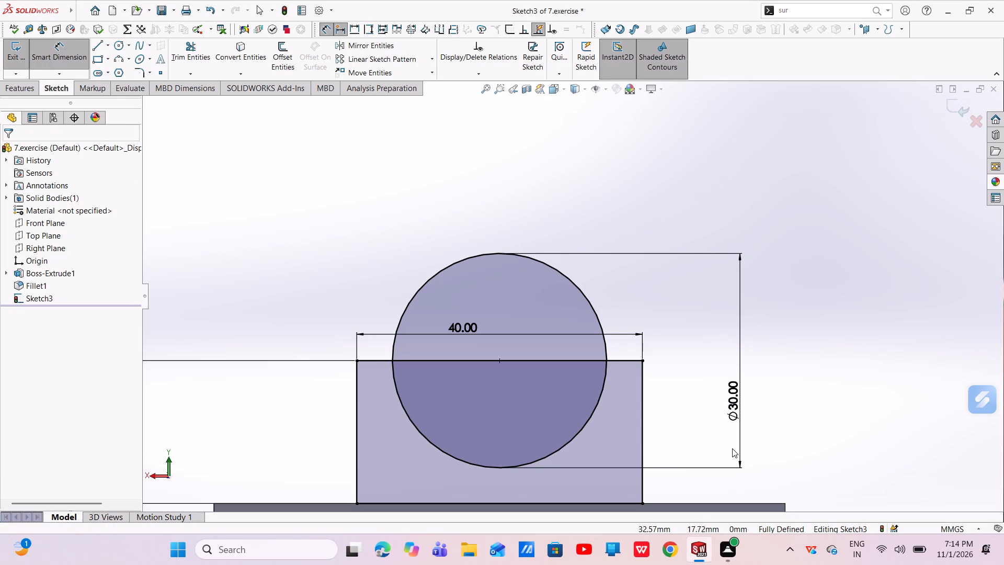
{"action": "key", "text": "Escape"}
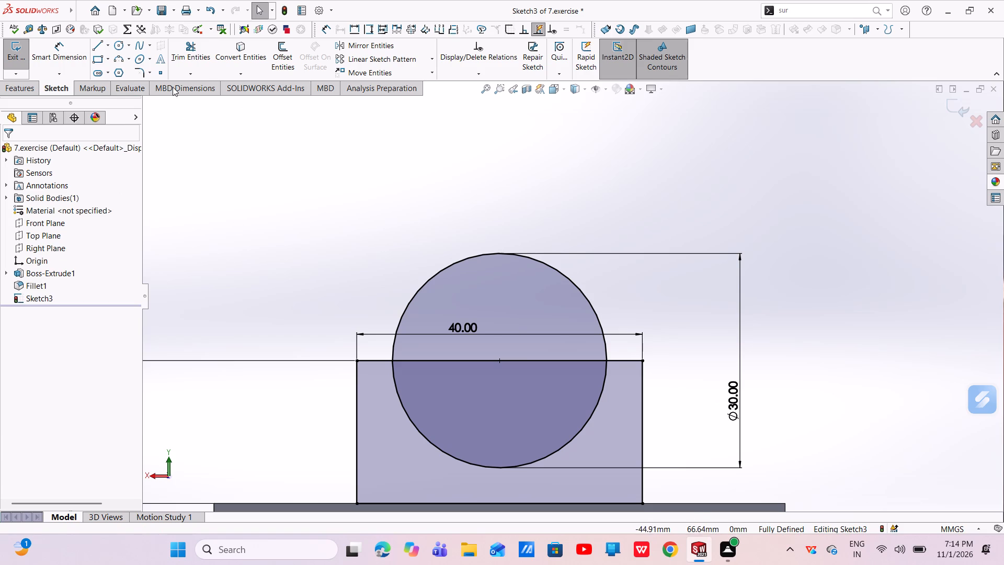
Trim away the circle's upper half and the rectangle's top edge inside the circle, leaving a semicircular recess.
{"action": "left_click", "coordinate": [181, 51]}
{"action": "left_click_drag", "start_coordinate": [394, 268], "coordinate": [451, 357]}
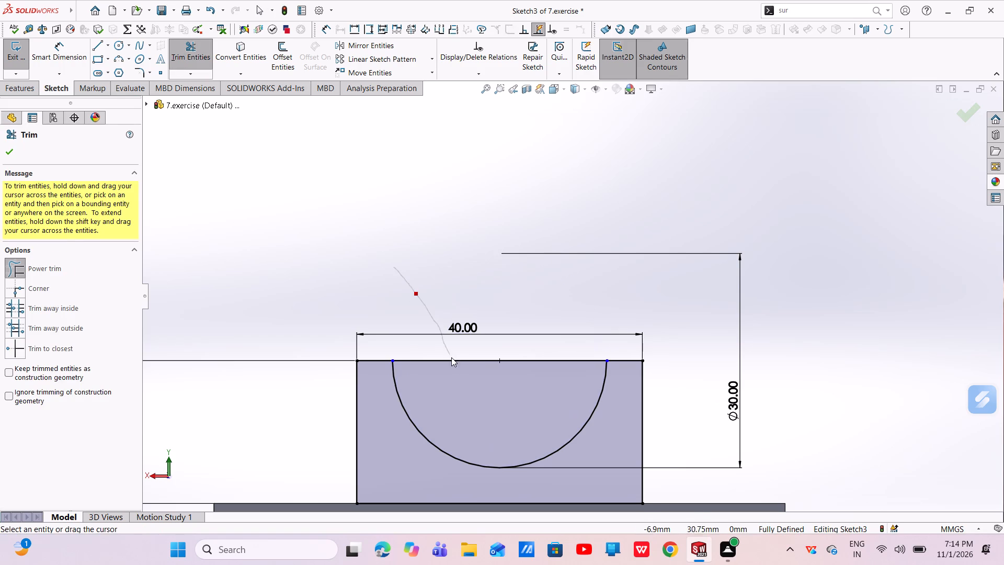
{"action": "left_click_drag", "start_coordinate": [451, 357], "coordinate": [465, 374]}
{"action": "key", "text": "Escape"}
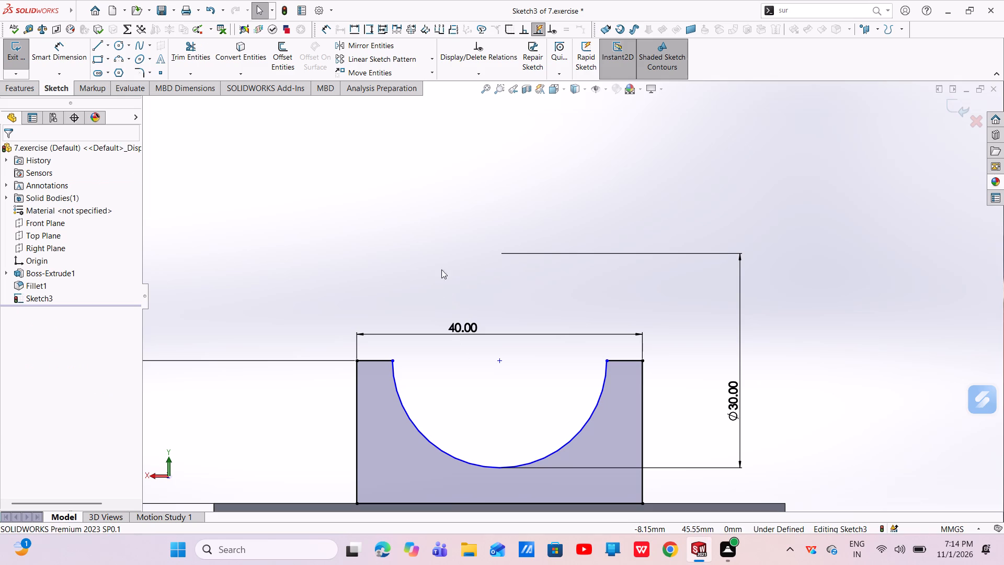
{"action": "key", "text": "Escape"}
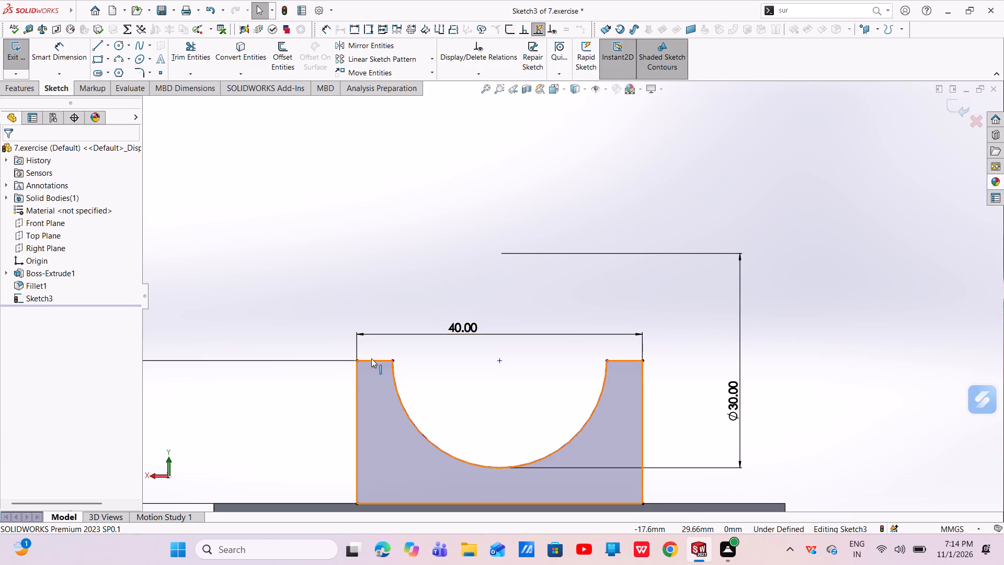
Add a collinear relation between the two short top edges on either side of the semicircular recess.
{"action": "left_click", "coordinate": [369, 361]}
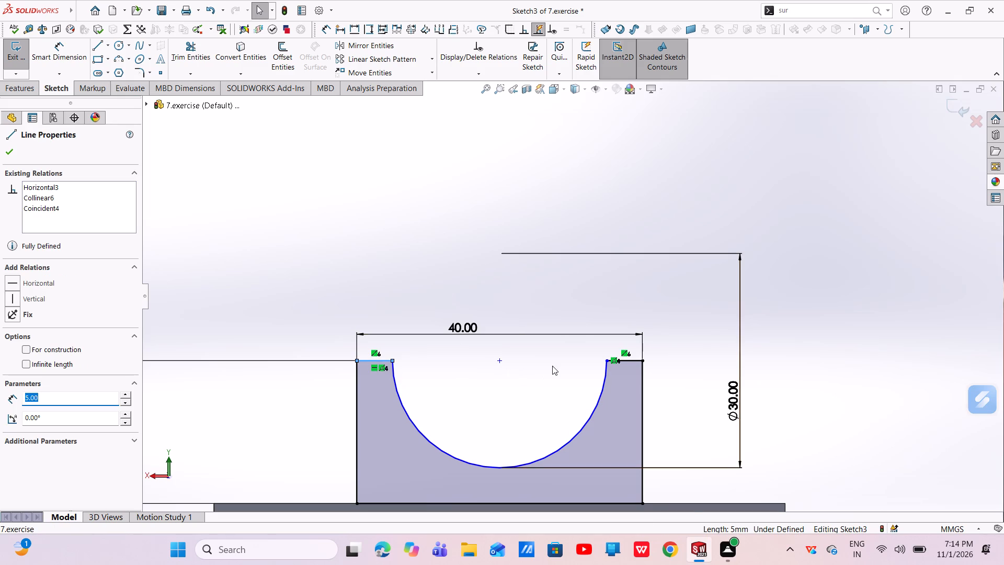
{"action": "left_click", "coordinate": [626, 361], "text": "ctrl"}
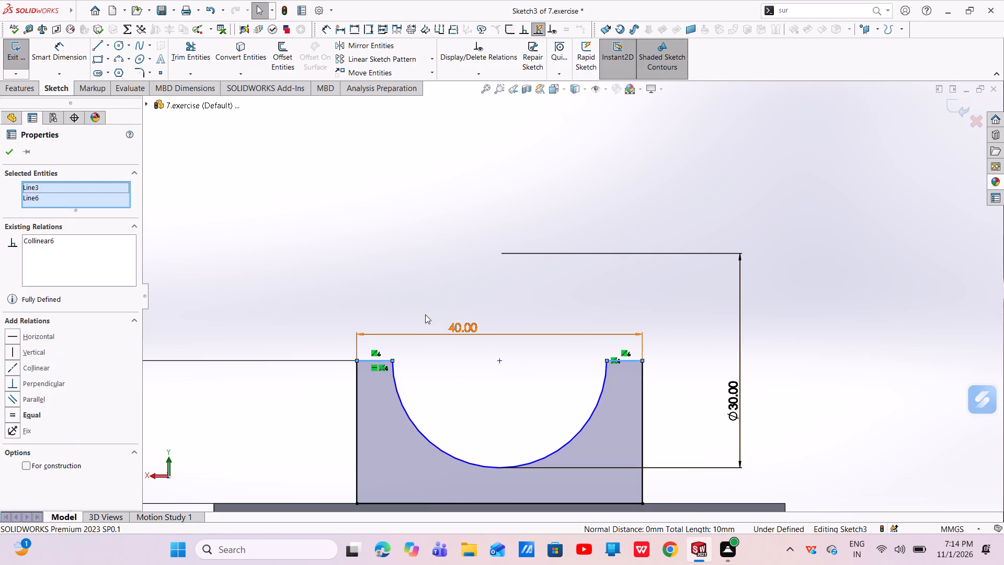
{"action": "left_click", "coordinate": [12, 368]}
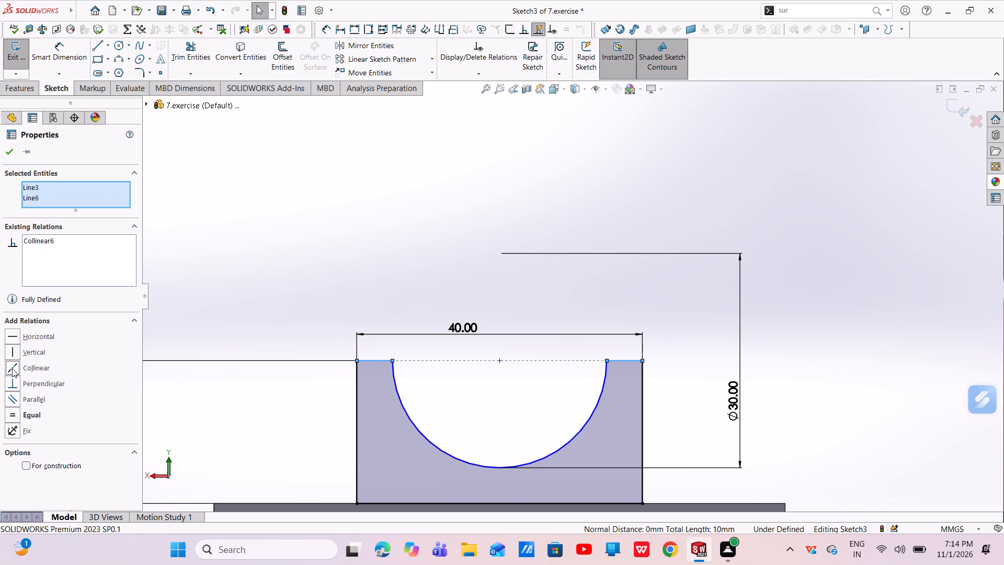
{"action": "key", "text": "Escape"}
{"action": "key", "text": "Escape"}
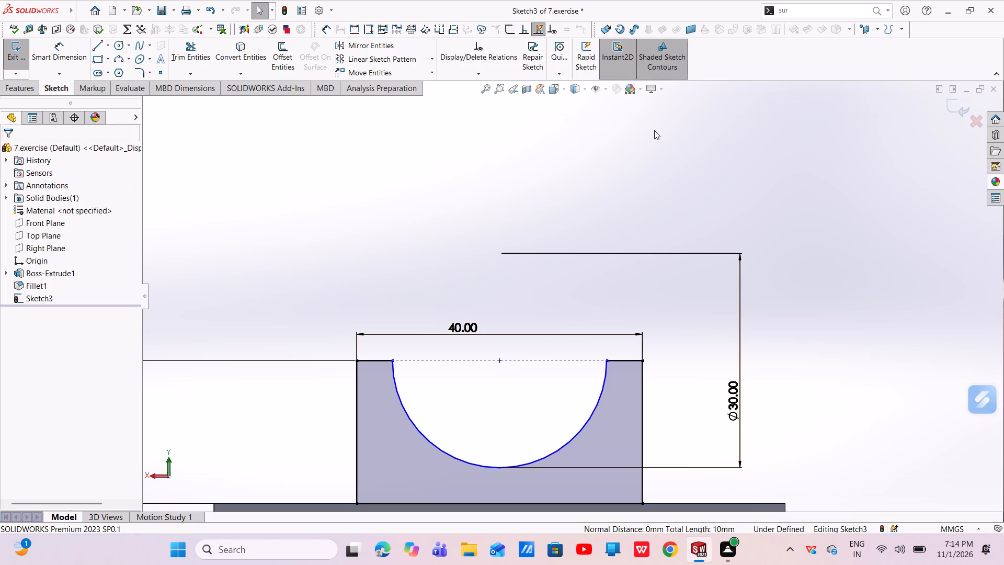
Add a driven radius dimension to the recess arc and finish dimensioning.
{"action": "left_click", "coordinate": [70, 54]}
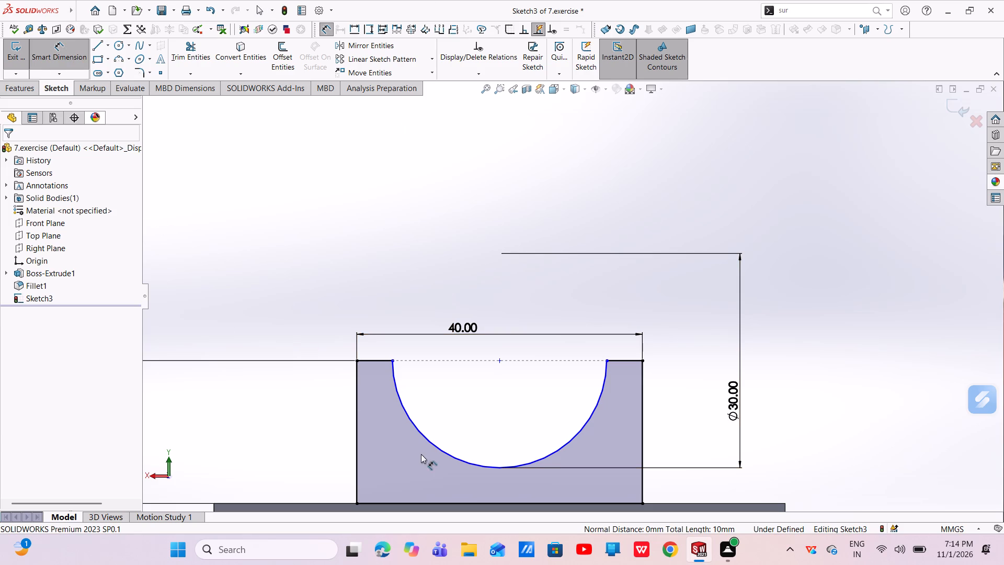
{"action": "left_click", "coordinate": [432, 443]}
{"action": "left_click", "coordinate": [250, 443]}
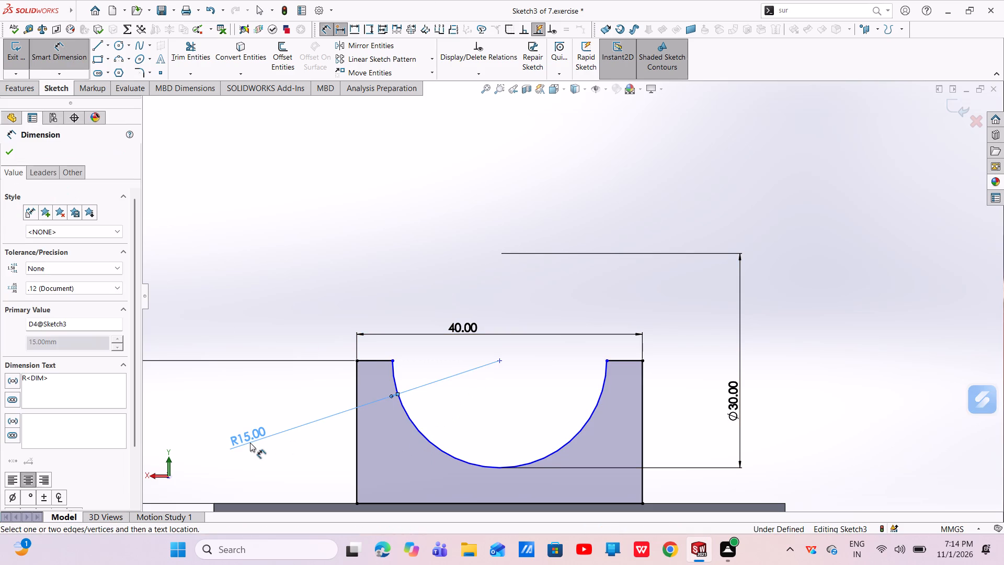
{"action": "left_click", "coordinate": [6, 154]}
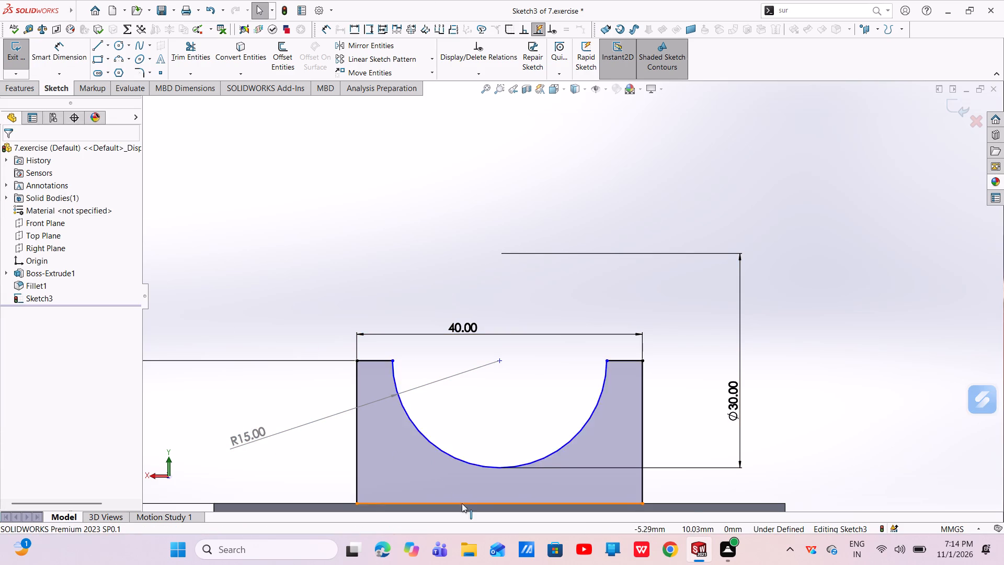
{"action": "scroll", "coordinate": [489, 410], "scroll_direction": "up", "scroll_amount": 4}
{"action": "scroll", "coordinate": [550, 416], "scroll_direction": "down", "scroll_amount": 3}
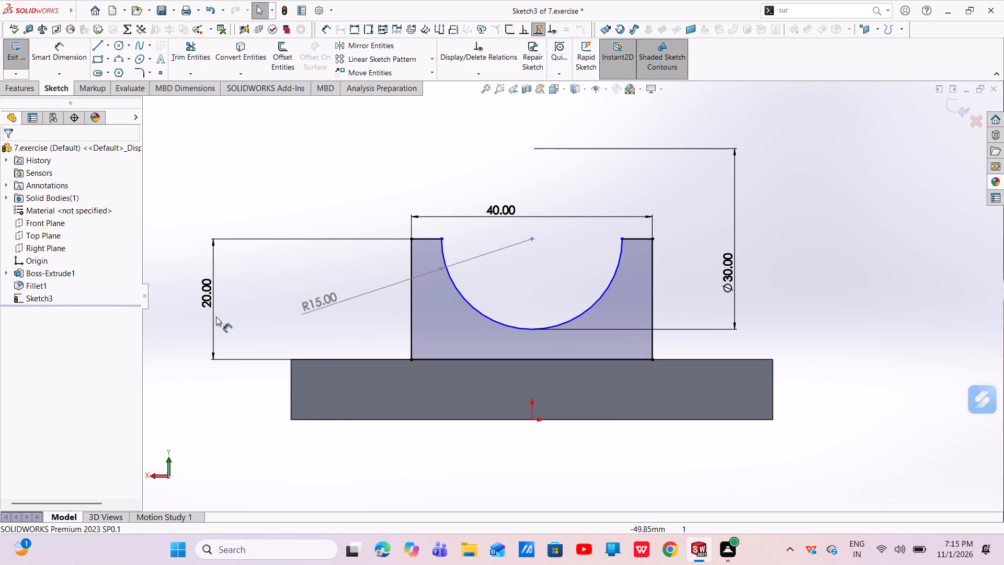
{"action": "key", "text": "Escape"}
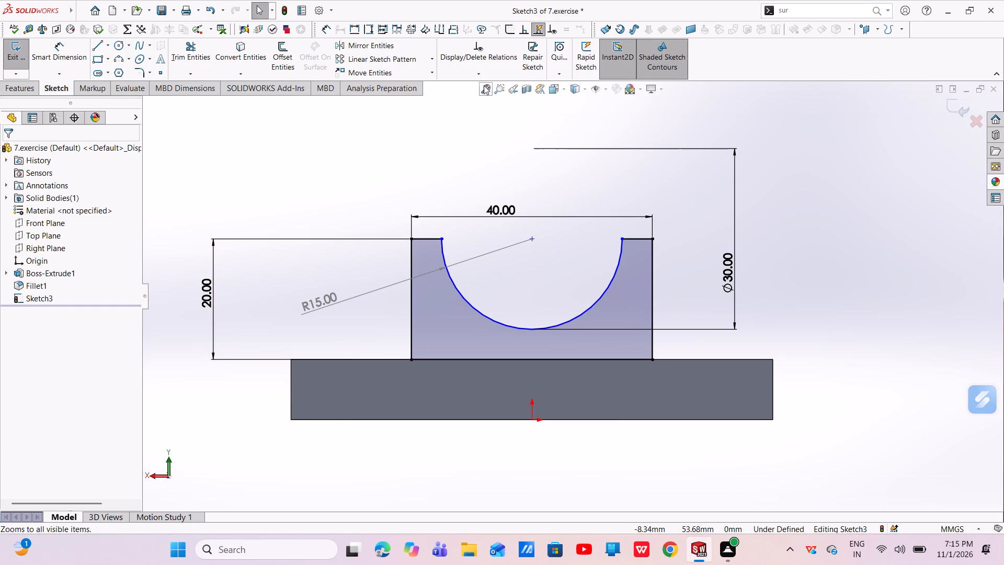
Fully define the sketch automatically, calculating relations and dimensions for all entities in the sketch.
{"action": "left_click", "coordinate": [474, 77]}
{"action": "left_click", "coordinate": [482, 109]}
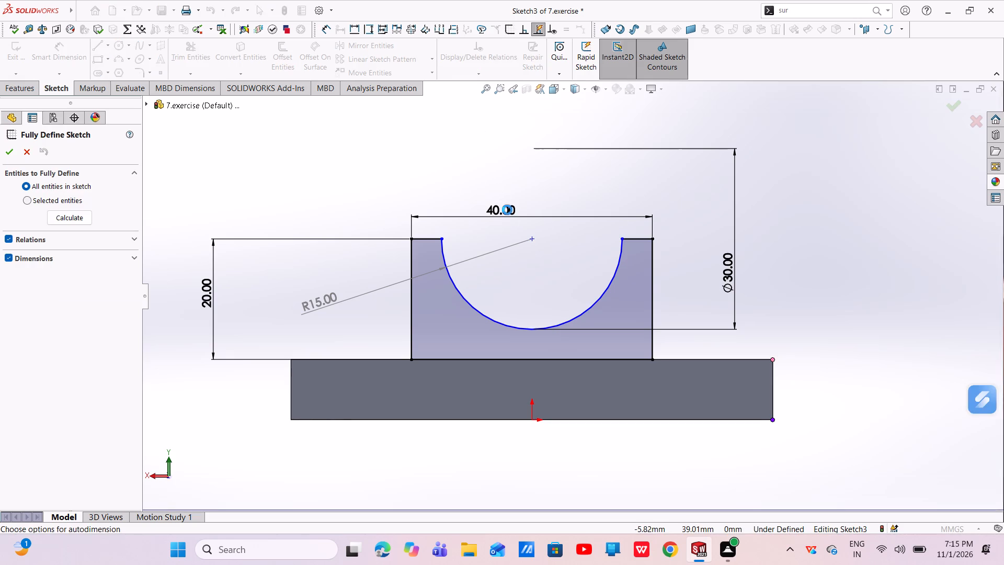
{"action": "left_click", "coordinate": [69, 216]}
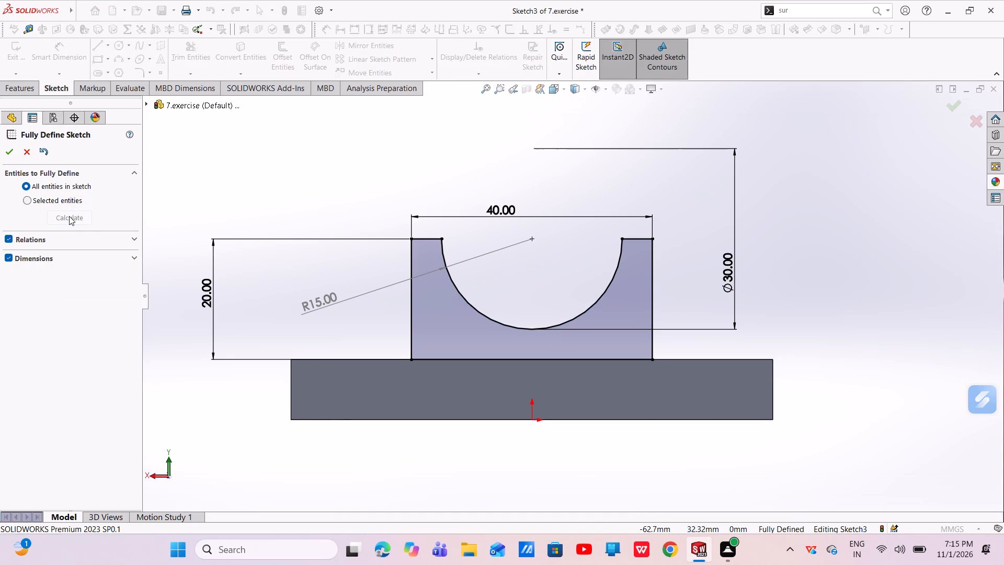
{"action": "left_click", "coordinate": [3, 149]}
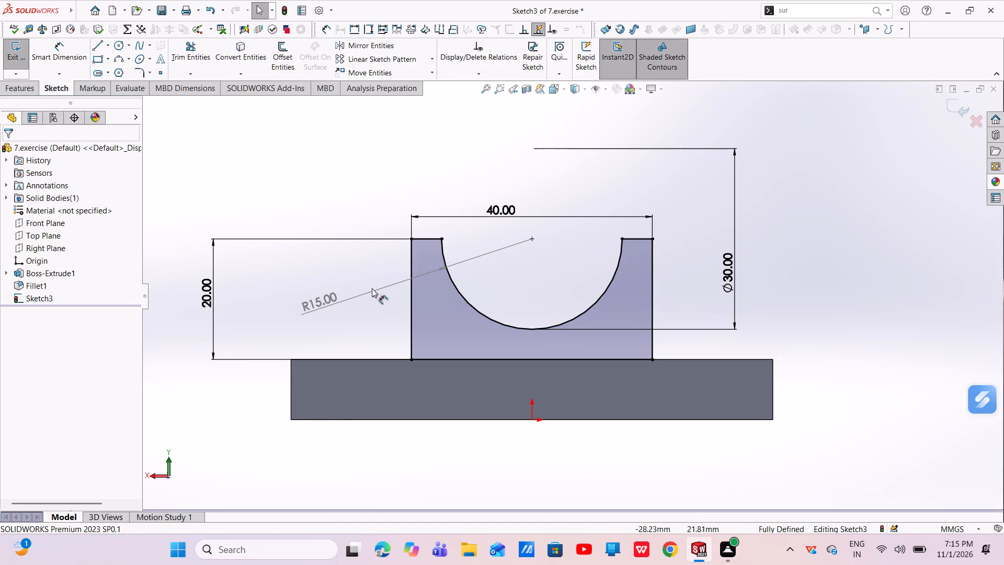
Extrude the recessed profile as a 35 mm blind boss, reversed to run over the plate and merged with it.
{"action": "scroll", "coordinate": [512, 290], "scroll_direction": "up", "scroll_amount": 1}
{"action": "scroll", "coordinate": [594, 320], "scroll_direction": "down", "scroll_amount": 1}
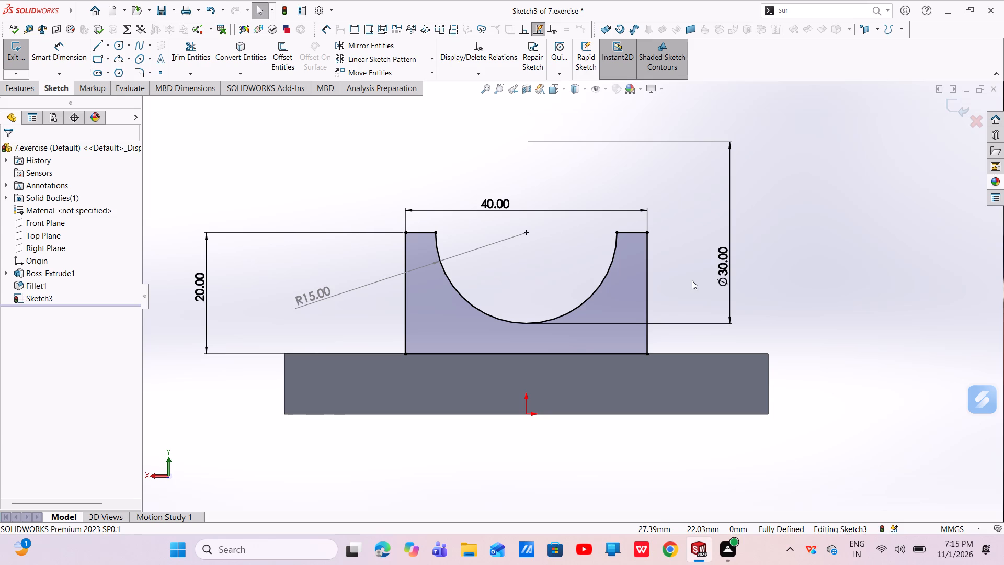
{"action": "left_click", "coordinate": [16, 88]}
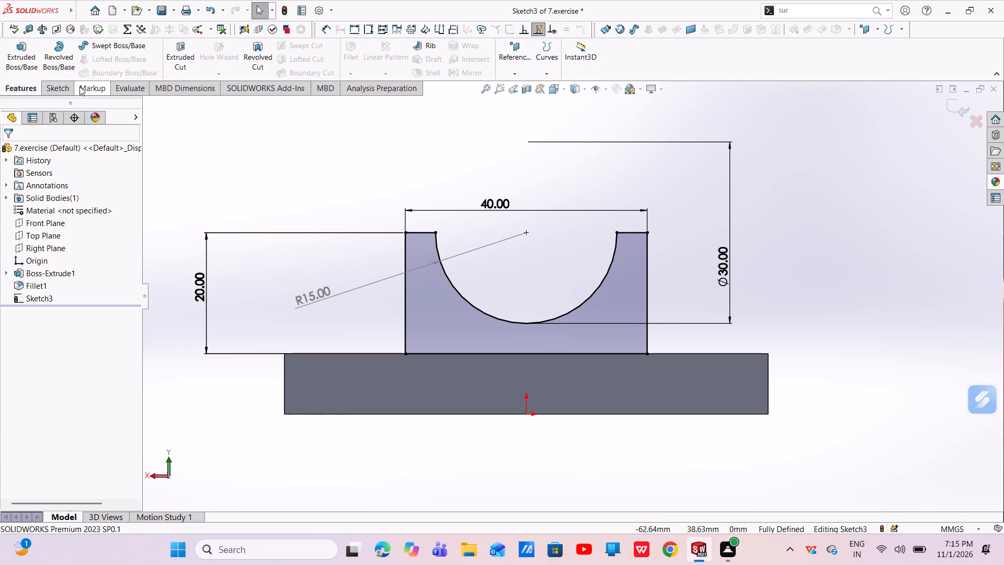
{"action": "left_click", "coordinate": [22, 54]}
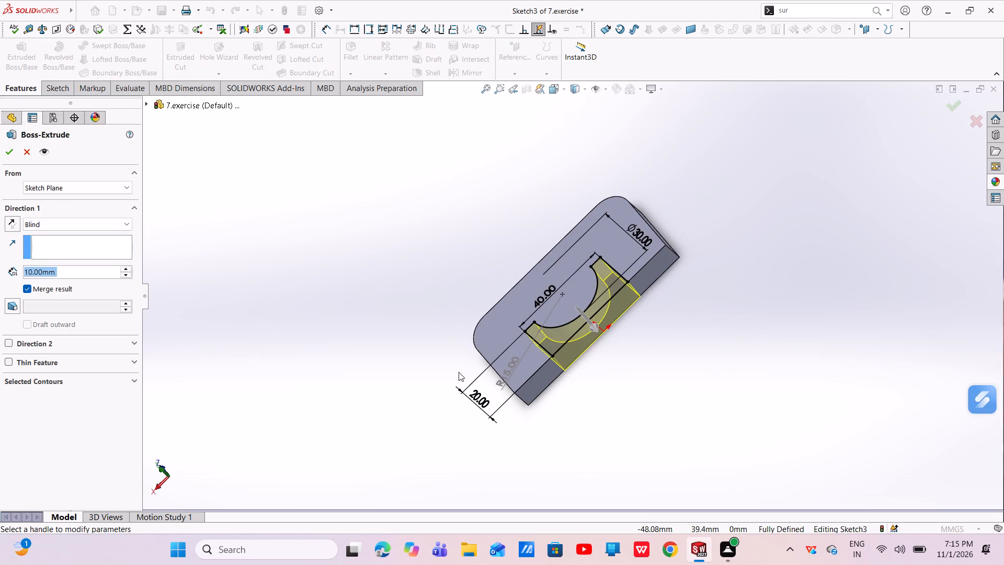
{"action": "middle_click_drag", "start_coordinate": [487, 409], "coordinate": [575, 399]}
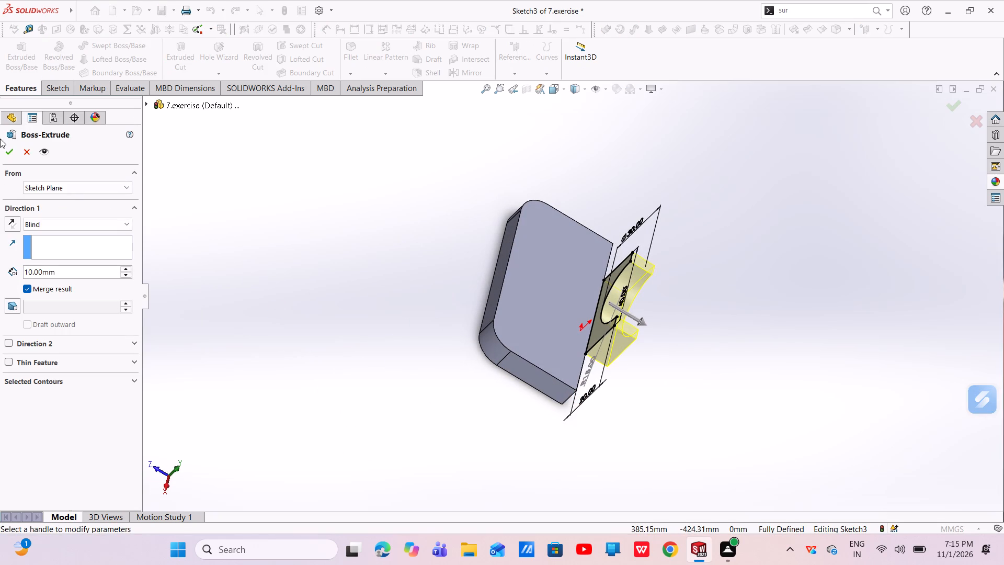
{"action": "left_click", "coordinate": [7, 219]}
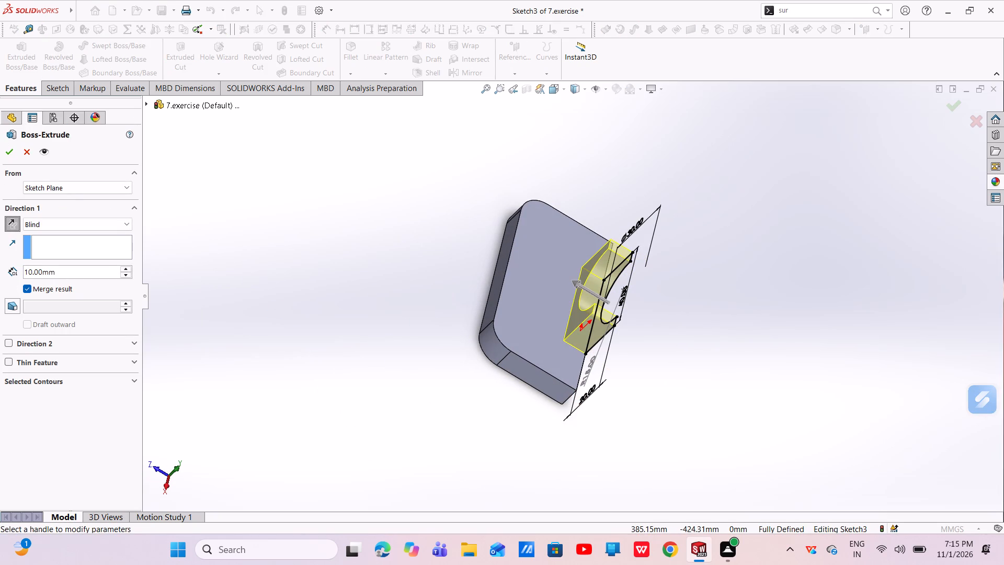
{"action": "left_click_drag", "start_coordinate": [82, 279], "coordinate": [0, 296]}
{"action": "left_click_drag", "start_coordinate": [67, 271], "coordinate": [20, 286]}
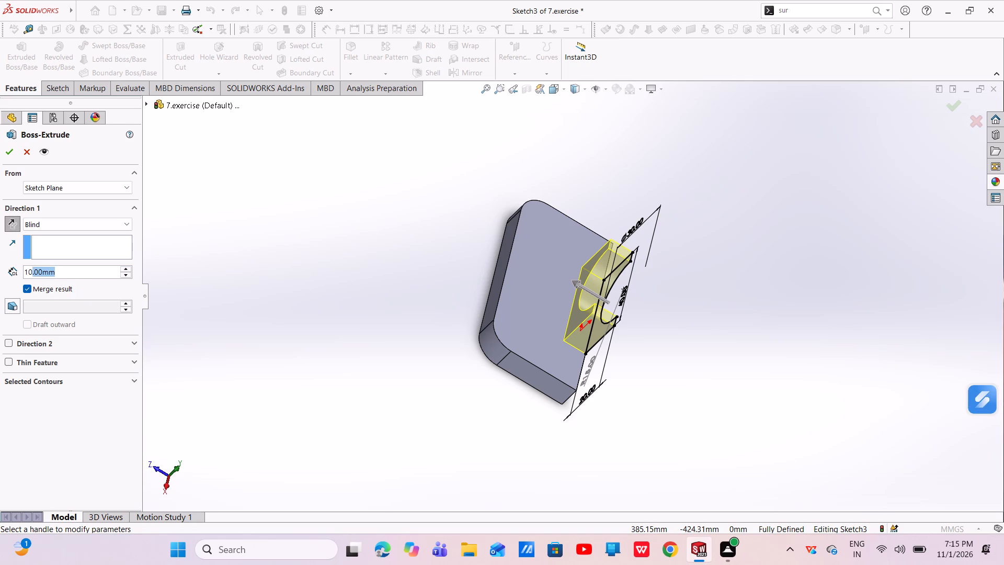
{"action": "left_click_drag", "start_coordinate": [20, 286], "coordinate": [18, 287]}
{"action": "key", "text": "BackSpace"}
{"action": "key", "text": "5"}
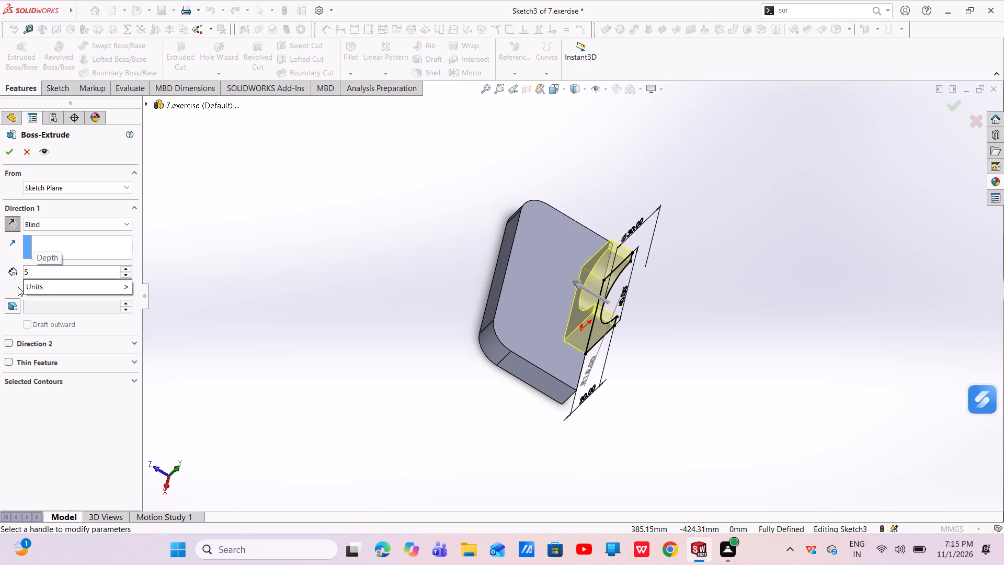
{"action": "key", "text": "Return"}
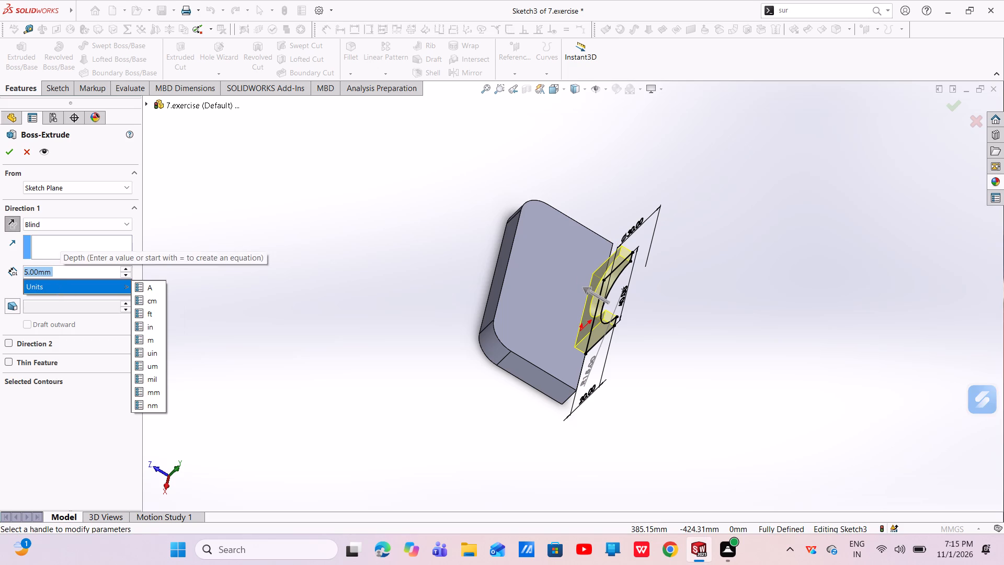
{"action": "left_click", "coordinate": [125, 268]}
{"action": "left_click", "coordinate": [125, 268]}
{"action": "left_click", "coordinate": [125, 268]}
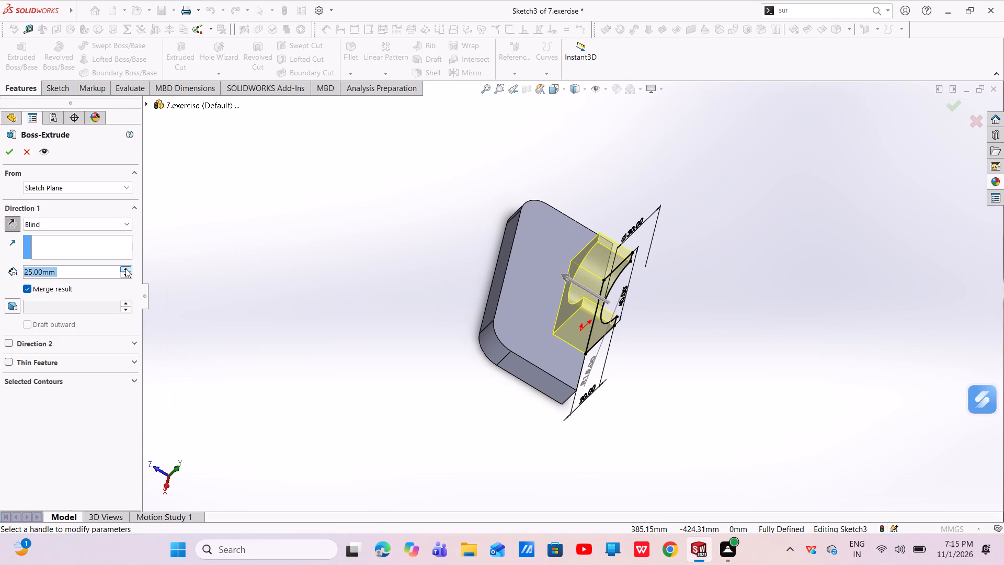
{"action": "left_click", "coordinate": [125, 268]}
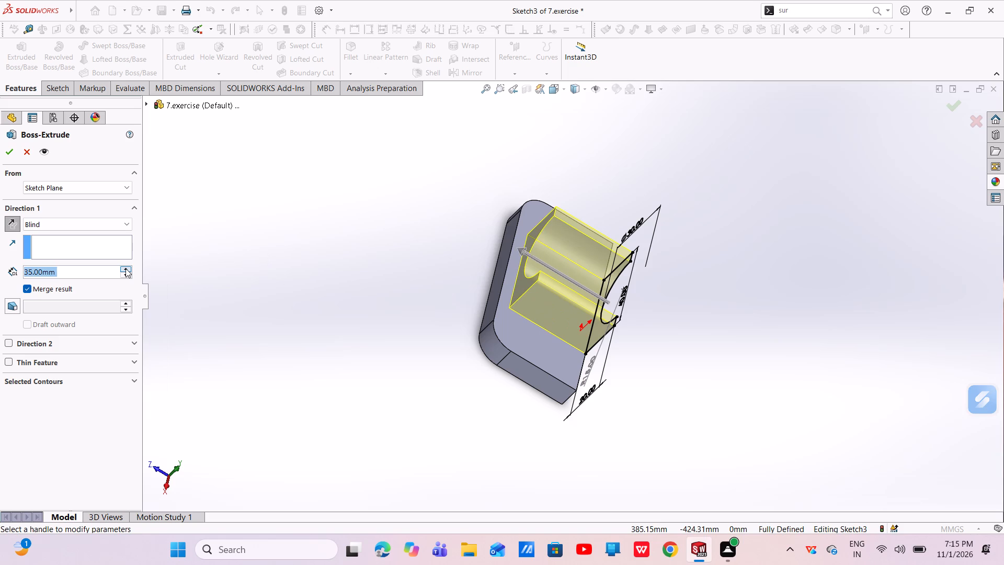
{"action": "left_click", "coordinate": [2, 154]}
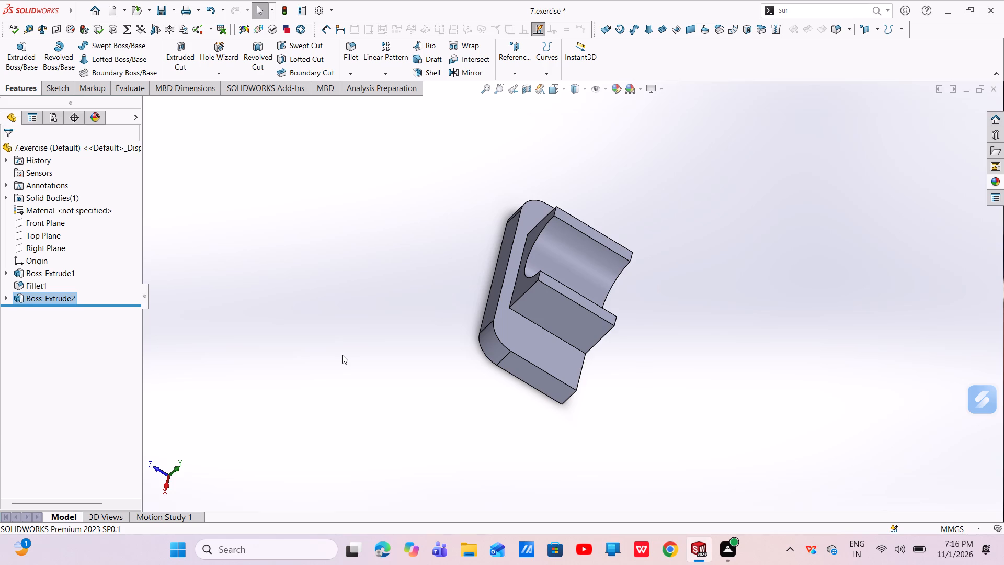
Start a new sketch on the flat end face shared by the plate and the recessed block.
{"action": "middle_click_drag", "start_coordinate": [594, 369], "coordinate": [502, 349]}
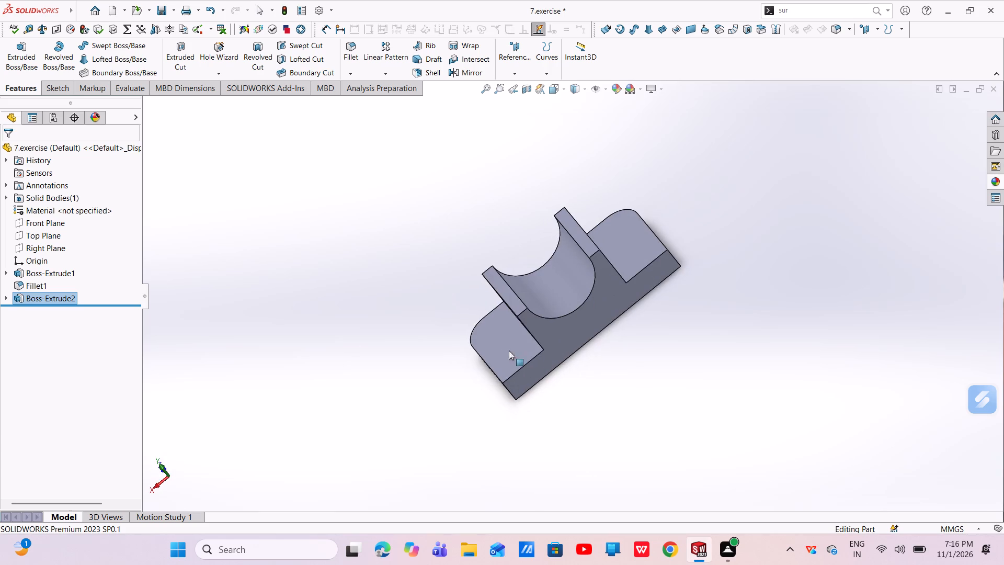
{"action": "left_click", "coordinate": [571, 326]}
{"action": "left_click", "coordinate": [622, 295]}
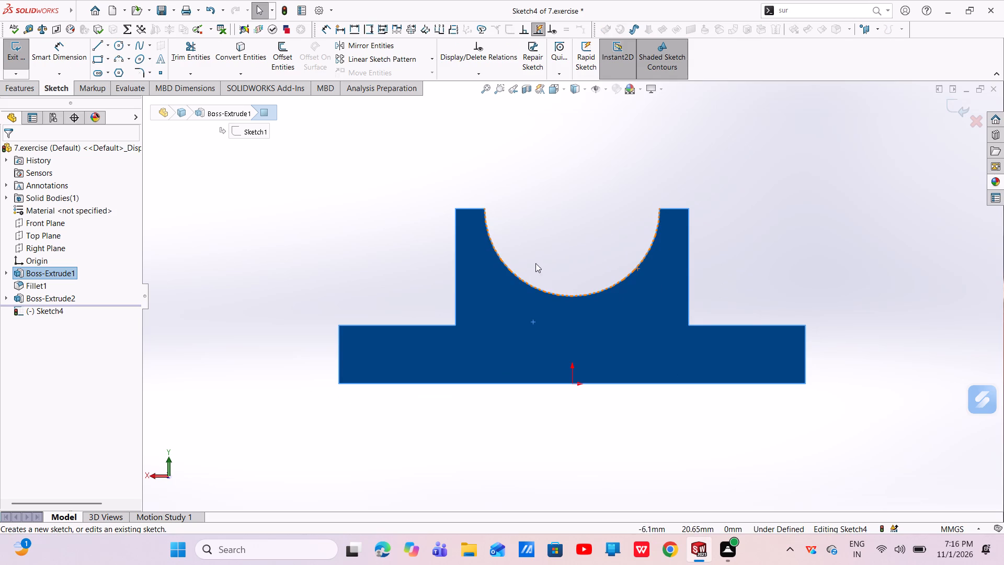
Sketch a corner rectangle on each side of the recessed block, each starting where the block meets the plate's top.
{"action": "left_click", "coordinate": [98, 60]}
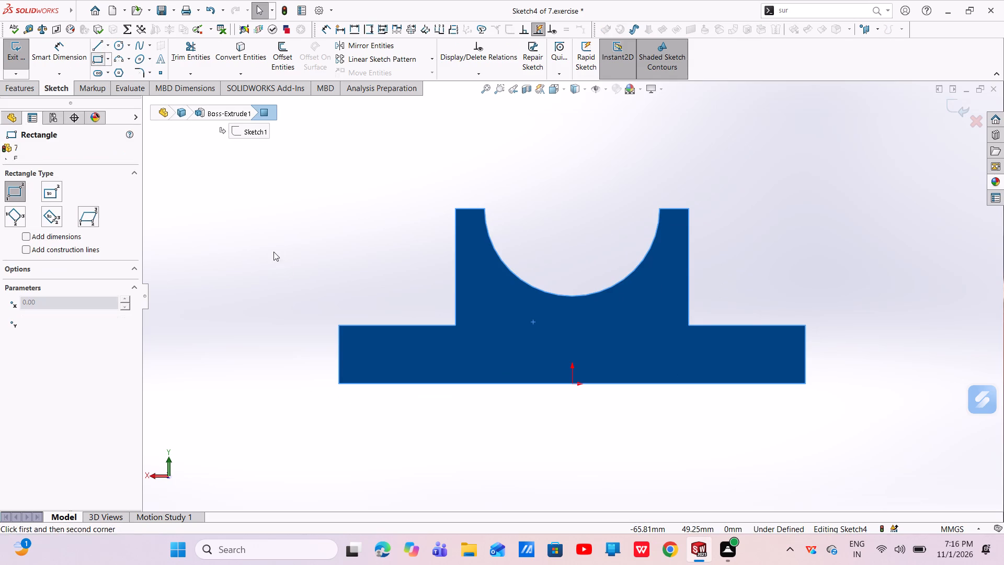
{"action": "left_click", "coordinate": [458, 326]}
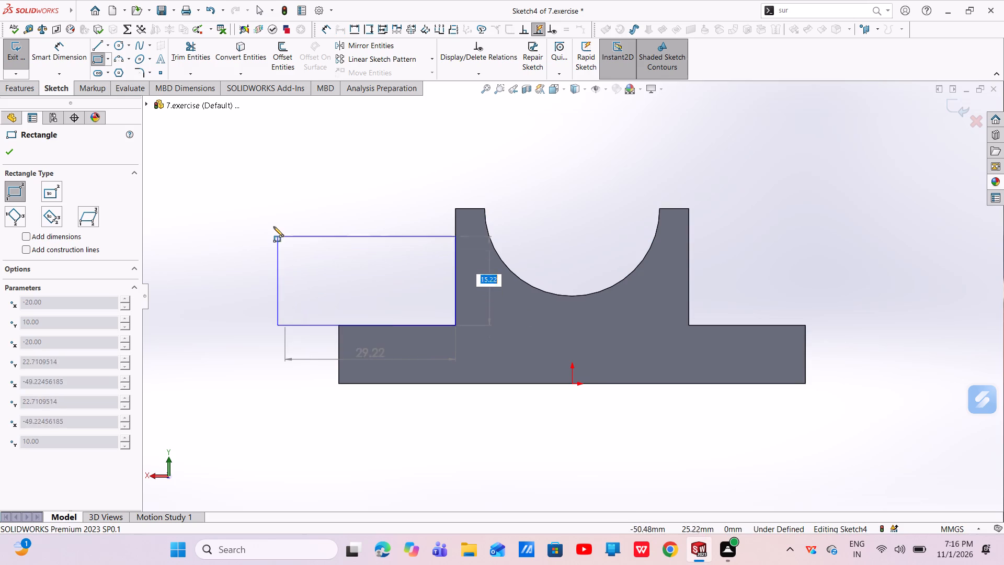
{"action": "left_click", "coordinate": [309, 189]}
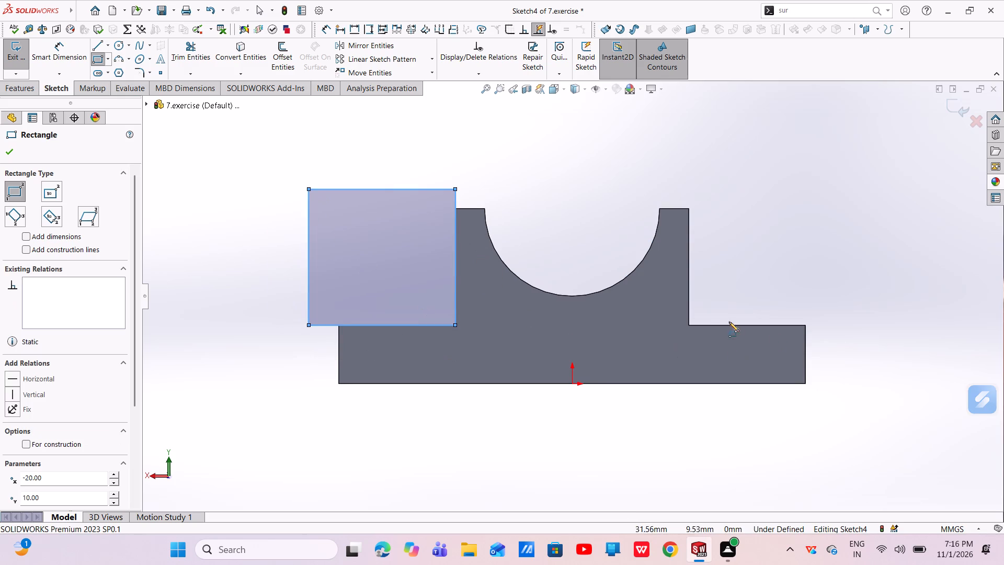
{"action": "left_click", "coordinate": [690, 326]}
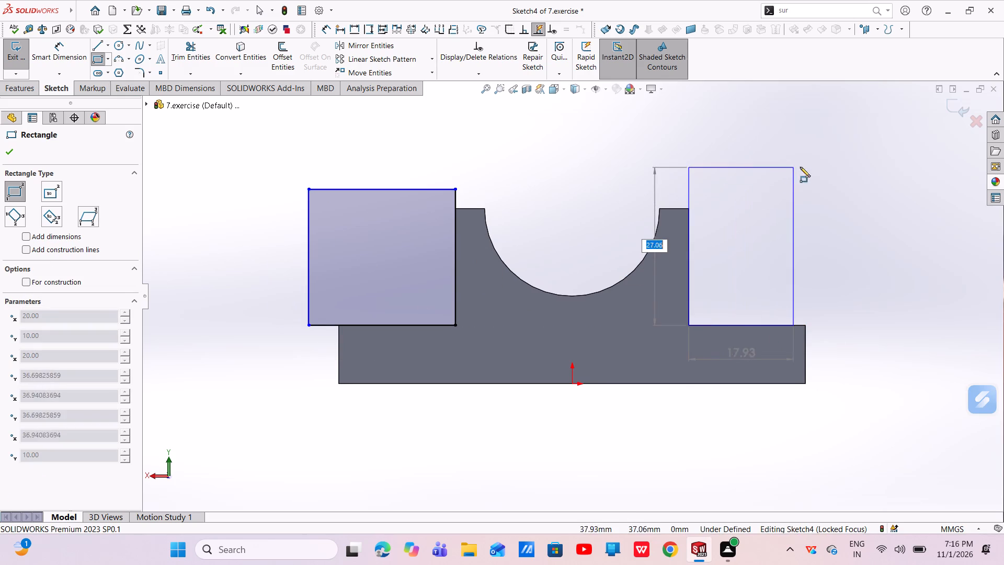
{"action": "left_click", "coordinate": [809, 177]}
{"action": "right_click", "coordinate": [862, 195]}
{"action": "left_click", "coordinate": [869, 204]}
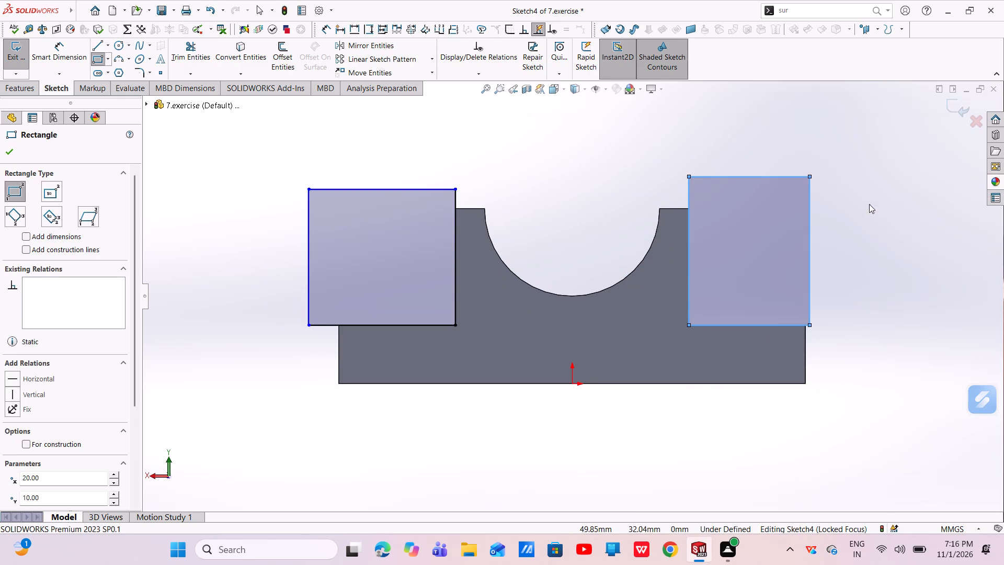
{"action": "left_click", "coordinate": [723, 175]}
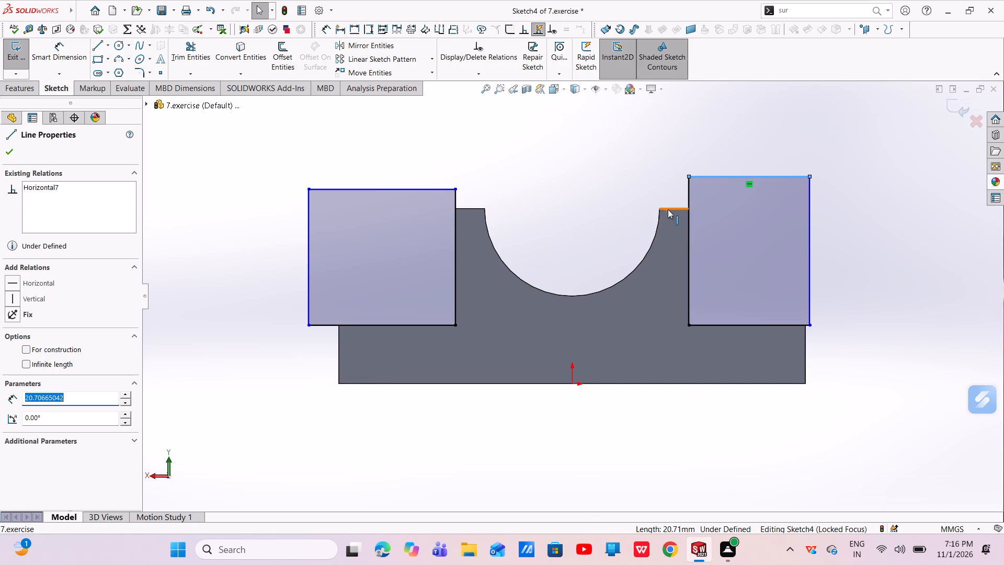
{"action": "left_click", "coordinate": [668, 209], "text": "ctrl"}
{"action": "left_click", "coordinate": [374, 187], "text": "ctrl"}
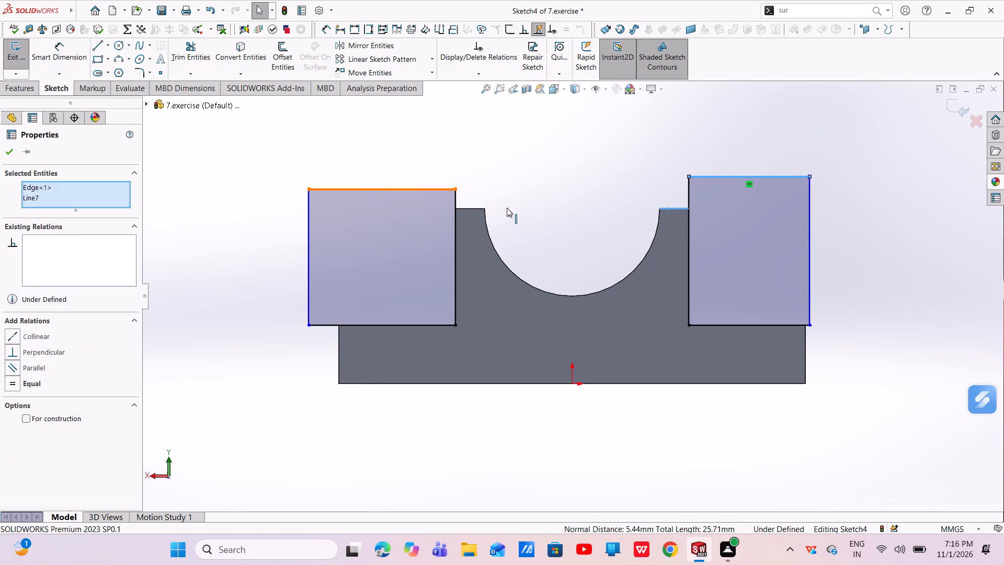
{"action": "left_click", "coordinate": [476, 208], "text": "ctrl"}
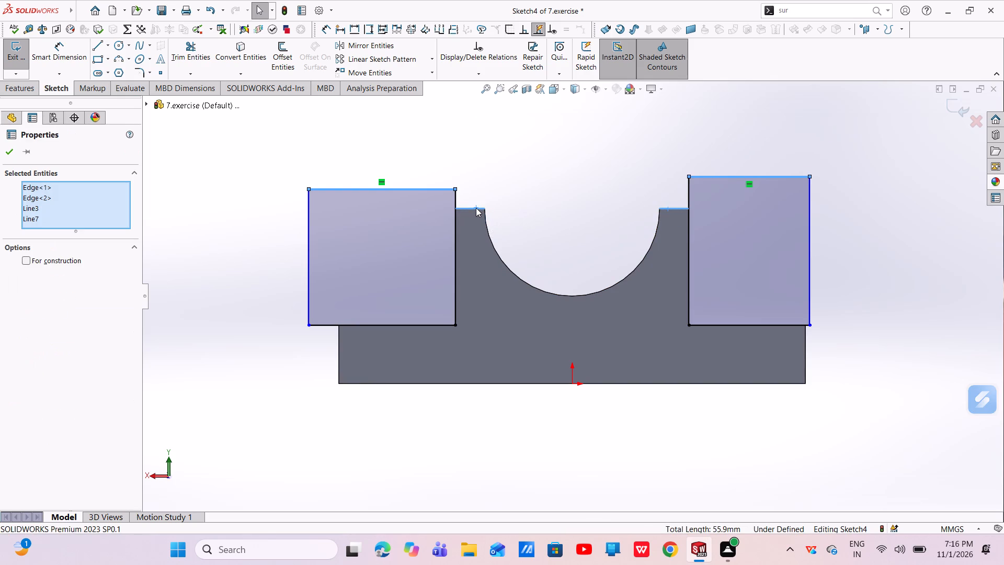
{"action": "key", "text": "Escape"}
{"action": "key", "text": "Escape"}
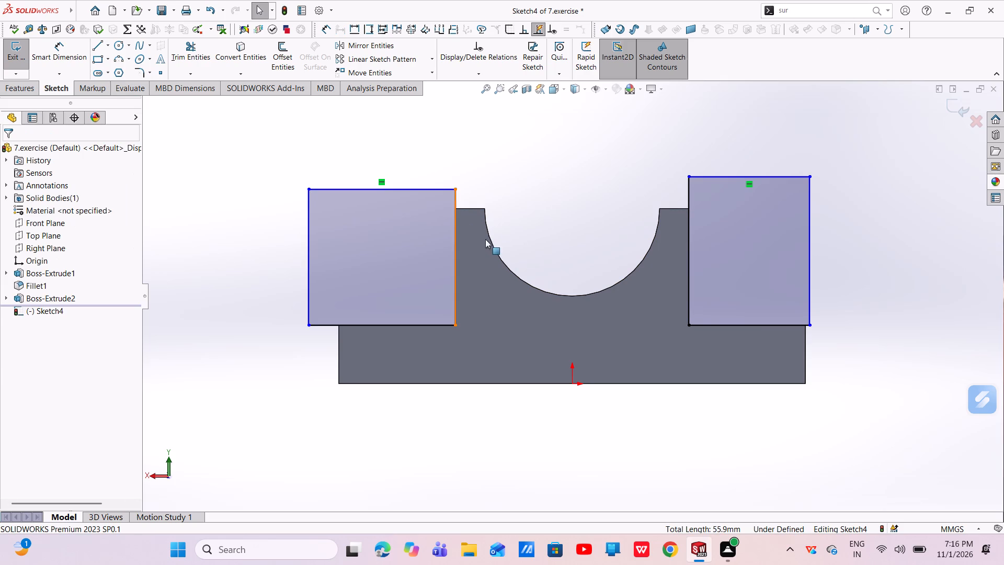
Make the top line of each rectangle collinear with the adjacent top edge of the recessed block.
{"action": "left_click", "coordinate": [766, 178]}
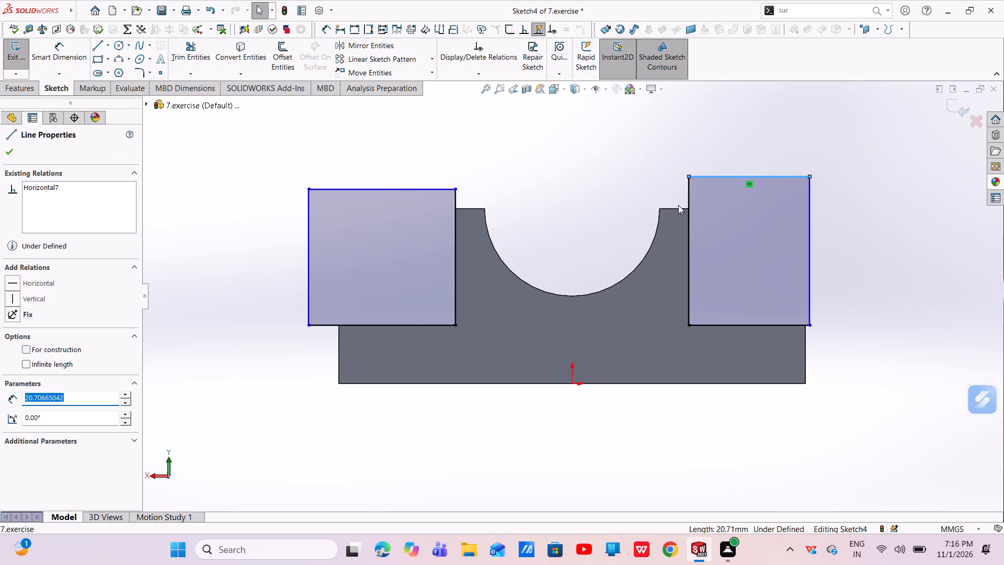
{"action": "left_click", "coordinate": [674, 209], "text": "ctrl"}
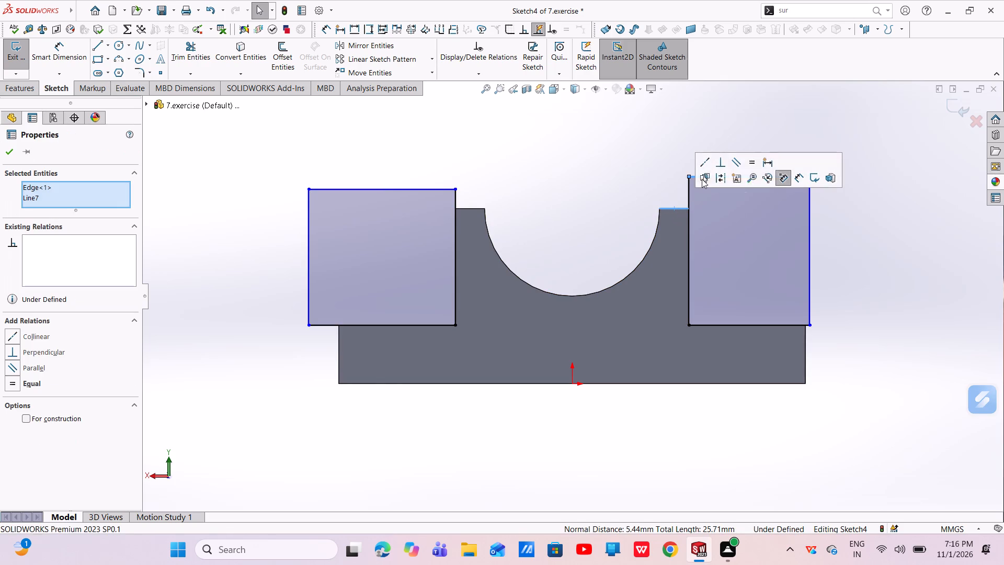
{"action": "left_click", "coordinate": [709, 164]}
{"action": "key", "text": "Escape"}
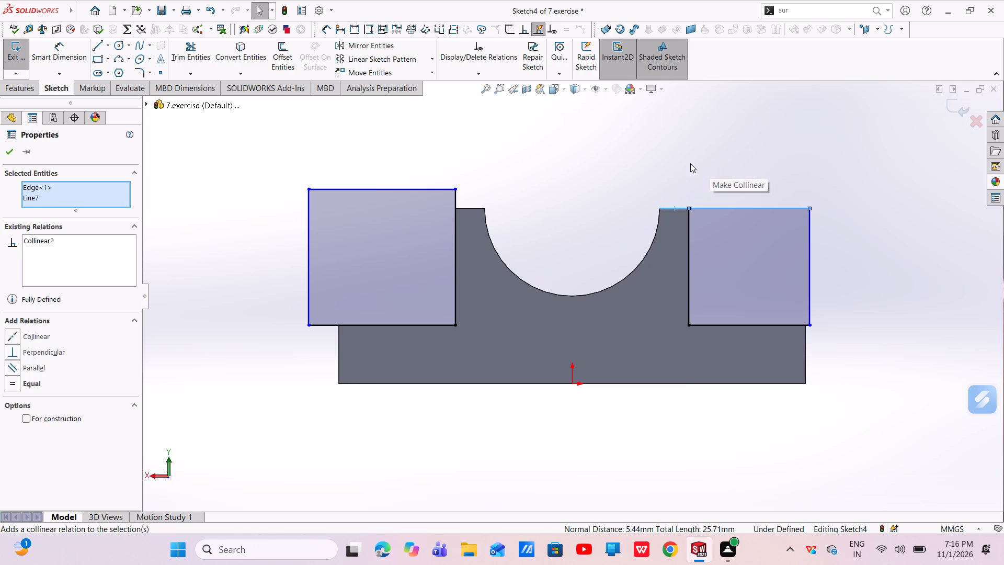
{"action": "key", "text": "Escape"}
{"action": "left_click", "coordinate": [471, 208]}
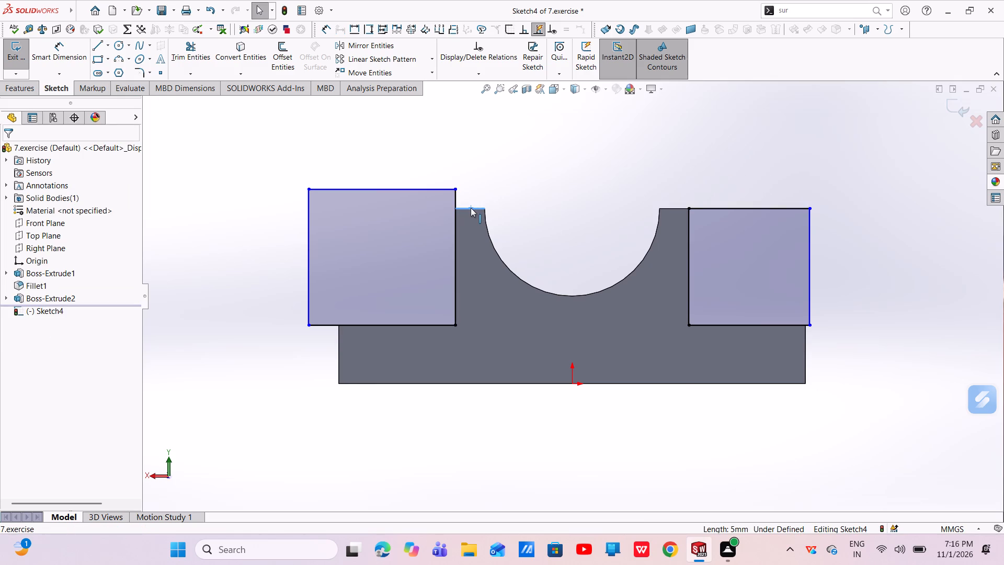
{"action": "left_click", "coordinate": [436, 189], "text": "ctrl"}
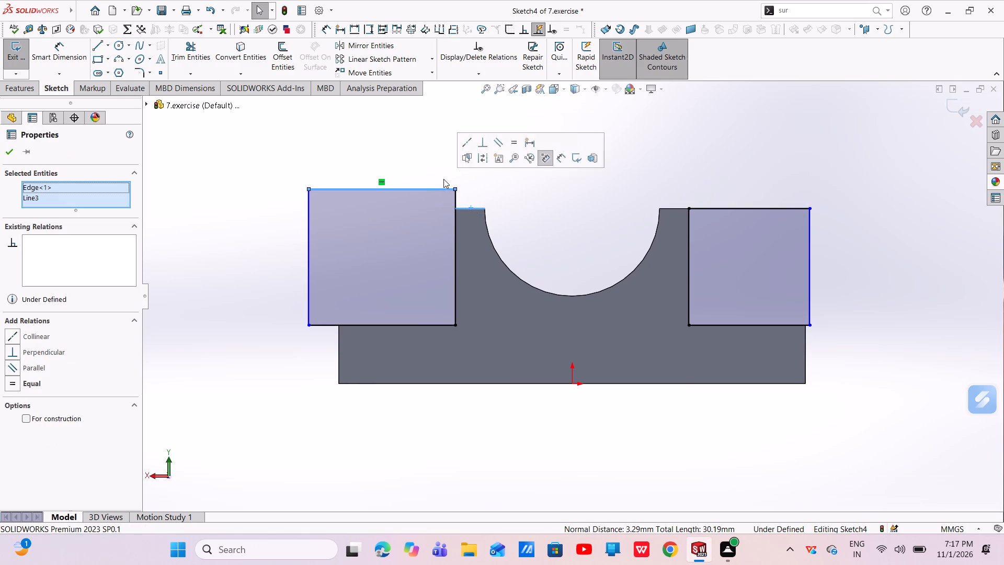
{"action": "left_click", "coordinate": [464, 144]}
{"action": "key", "text": "Escape"}
{"action": "key", "text": "Escape"}
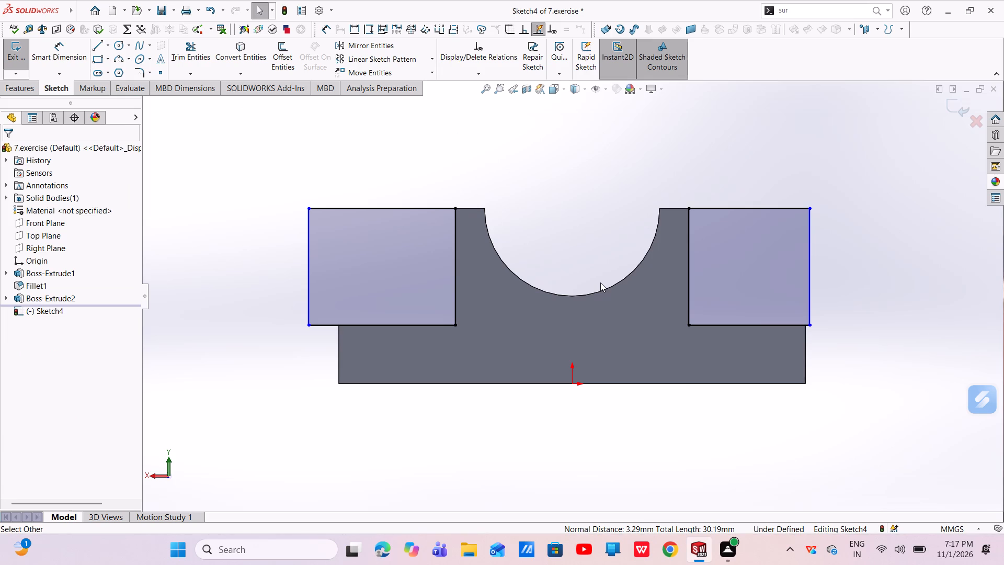
Make the outer vertical line of each rectangle collinear with the plate's end edge below it.
{"action": "left_click", "coordinate": [306, 278]}
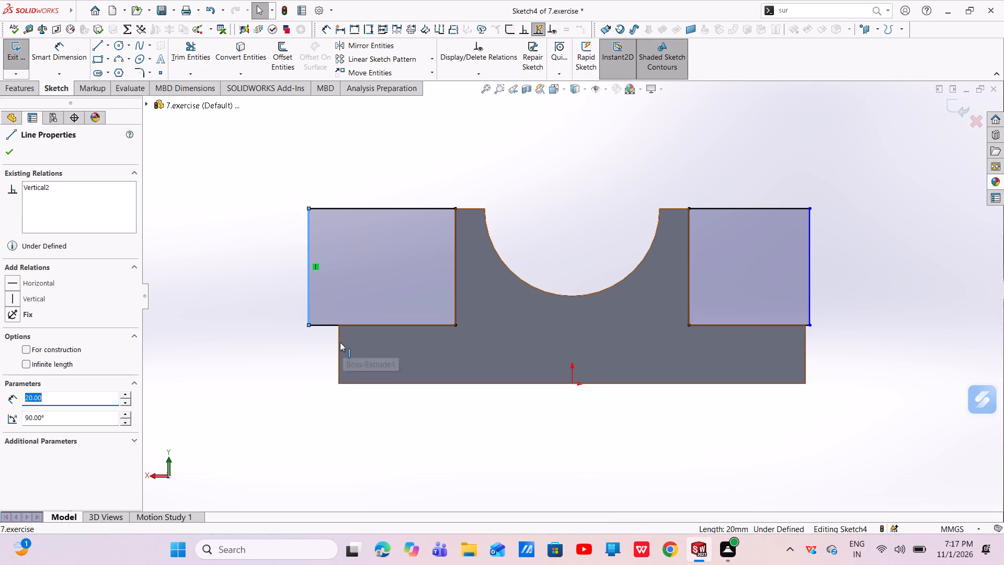
{"action": "left_click", "coordinate": [339, 342], "text": "ctrl"}
{"action": "left_click", "coordinate": [372, 292]}
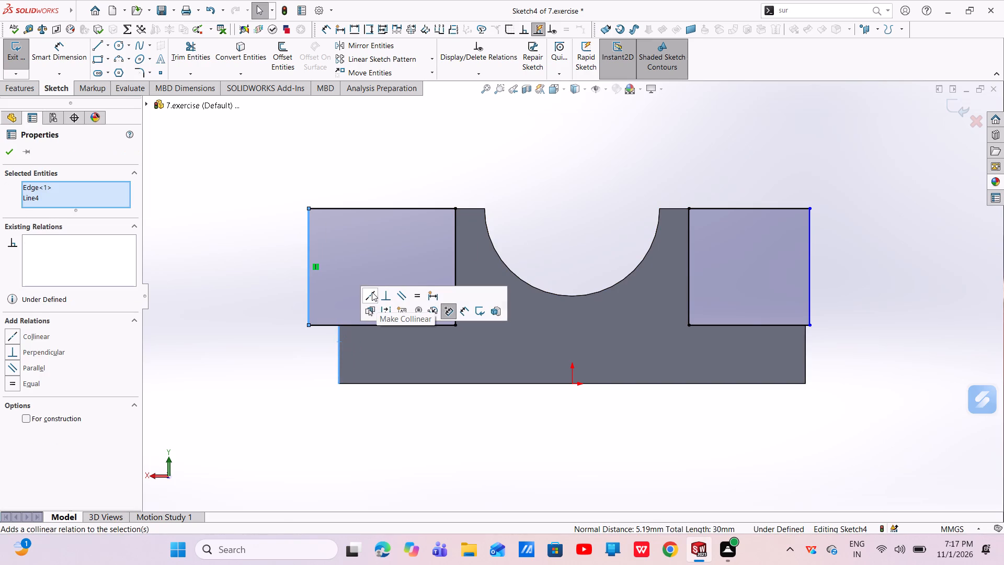
{"action": "key", "text": "Escape"}
{"action": "key", "text": "Escape"}
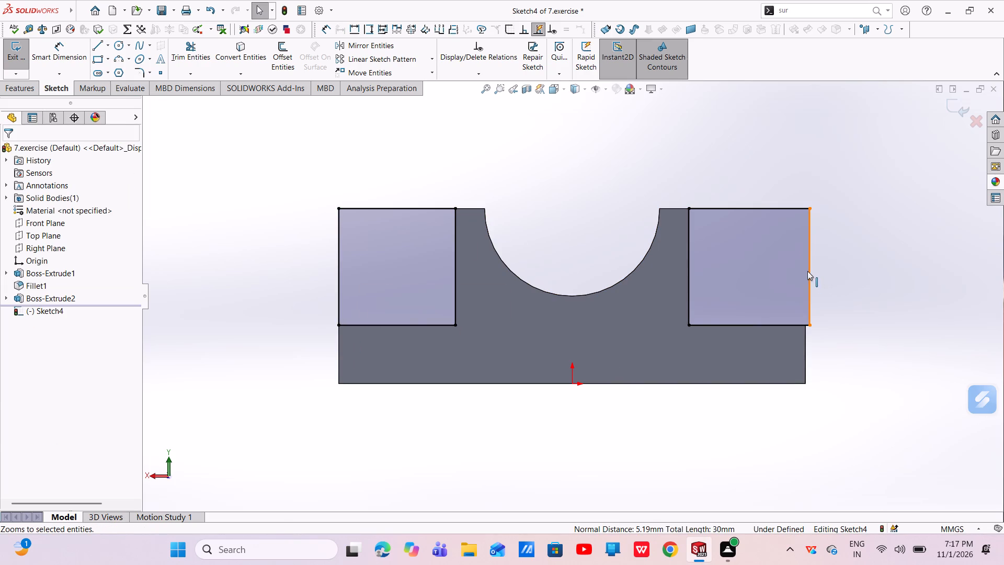
{"action": "left_click", "coordinate": [807, 271]}
{"action": "left_click", "coordinate": [804, 351], "text": "ctrl"}
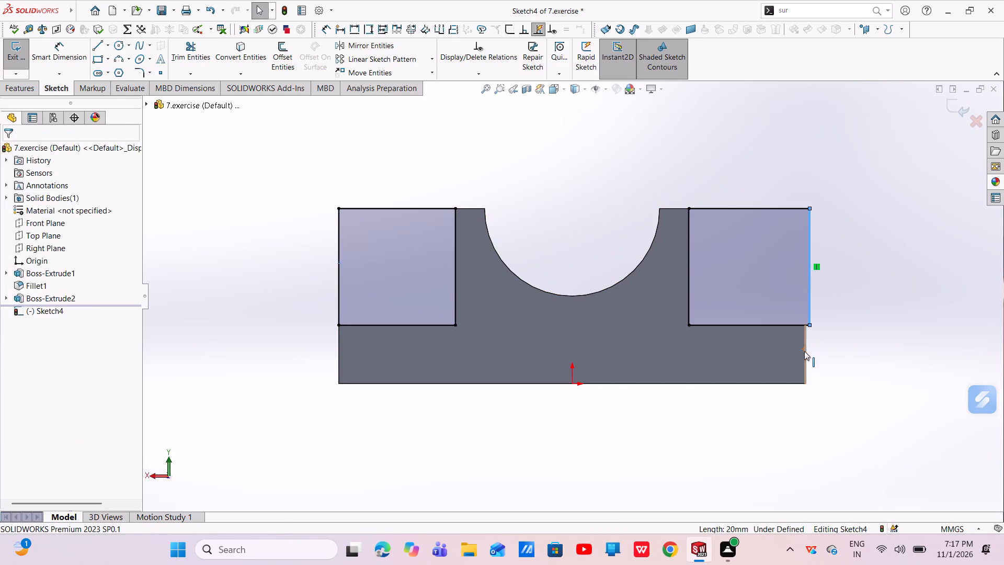
{"action": "left_click", "coordinate": [833, 302]}
{"action": "key", "text": "Escape"}
{"action": "key", "text": "Escape"}
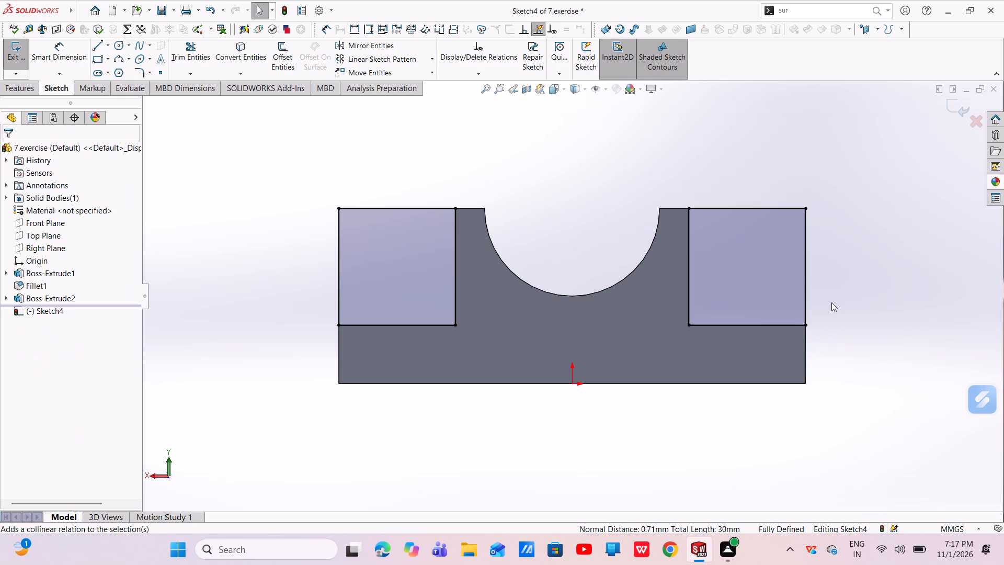
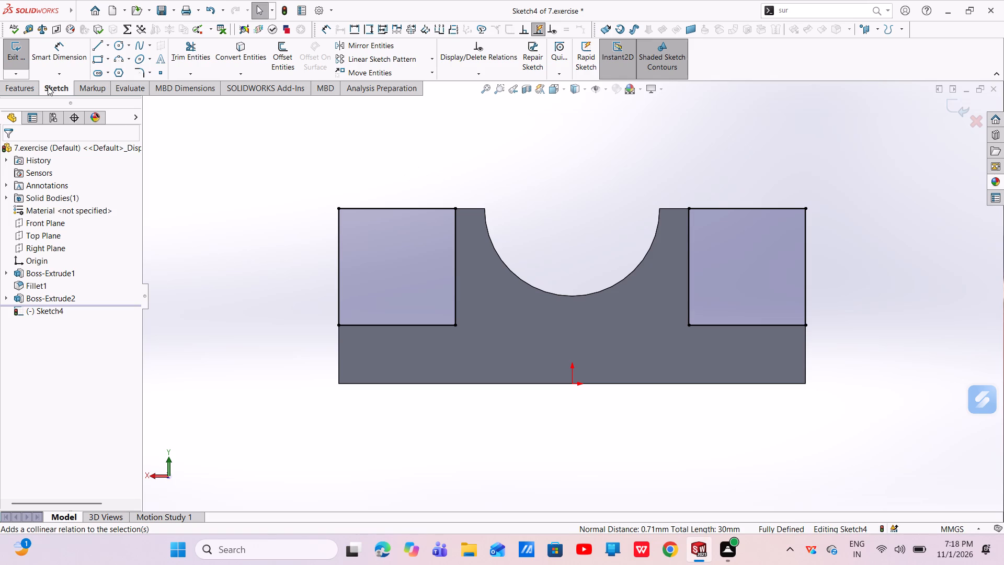
Extrude both side rectangles 10 mm in the reversed direction, back over the plate, merged with the body.
{"action": "left_click", "coordinate": [12, 88]}
{"action": "left_click", "coordinate": [18, 60]}
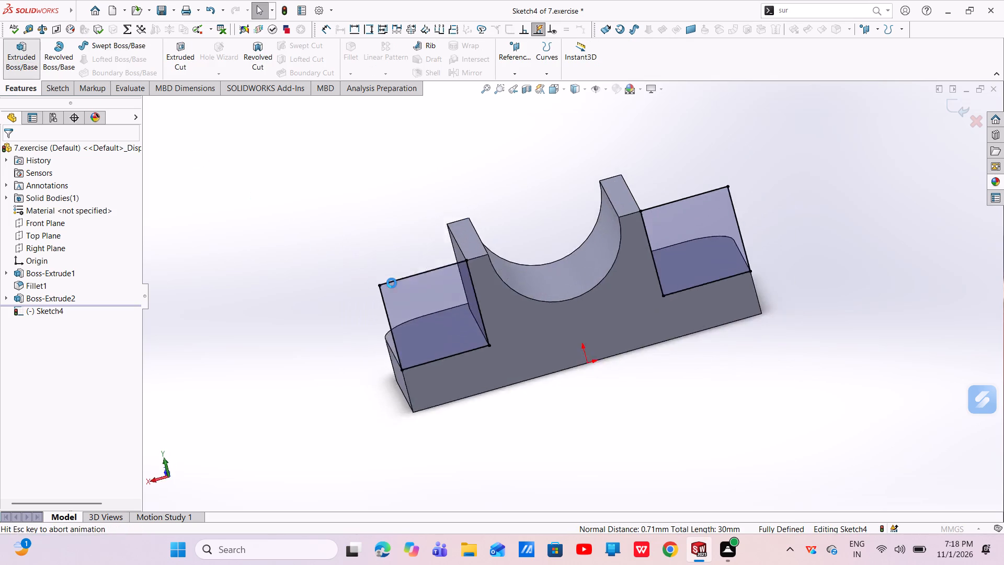
{"action": "middle_click_drag", "start_coordinate": [504, 321], "coordinate": [578, 301]}
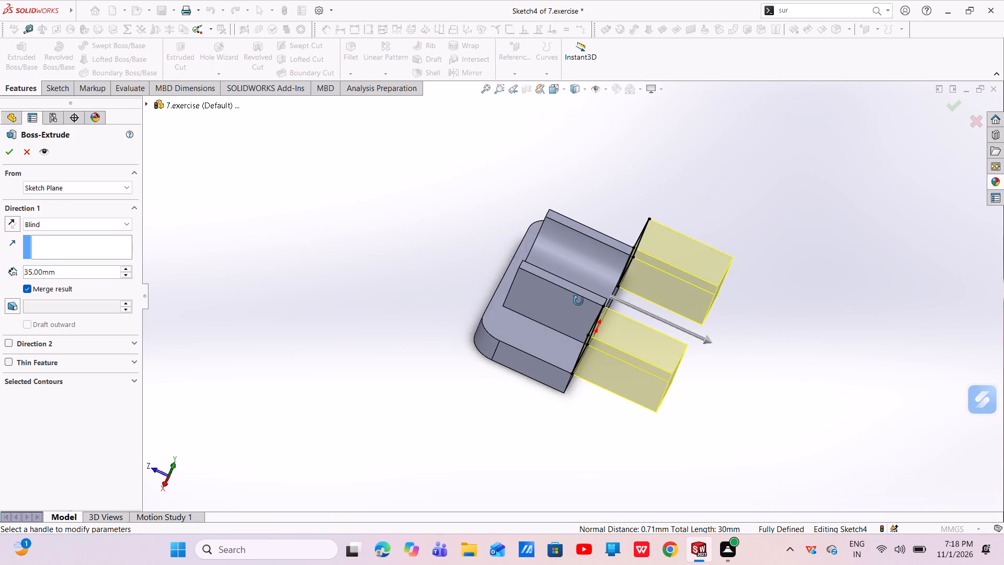
{"action": "middle_click_drag", "start_coordinate": [578, 301], "coordinate": [584, 307]}
{"action": "left_click", "coordinate": [14, 223]}
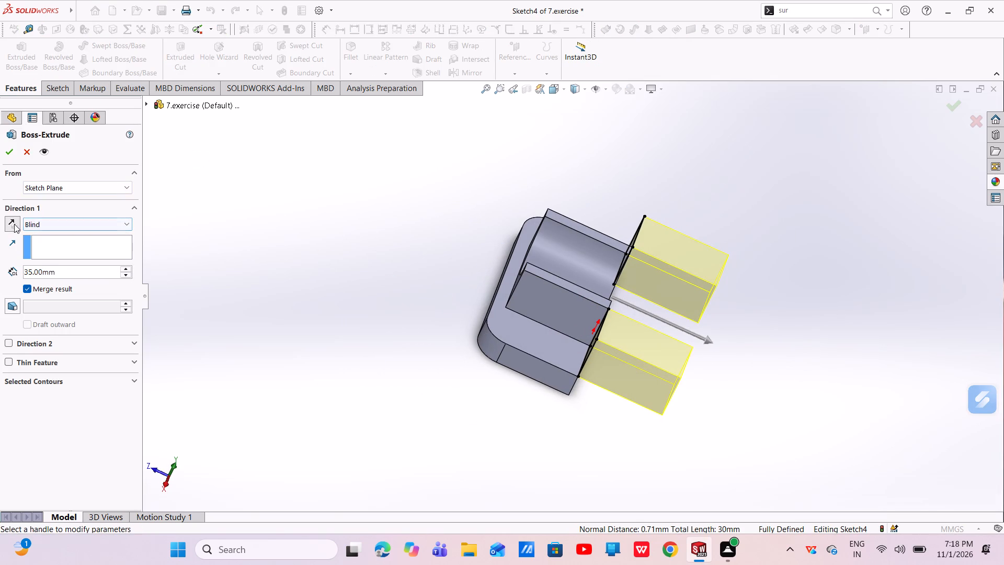
{"action": "left_click_drag", "start_coordinate": [59, 271], "coordinate": [30, 270]}
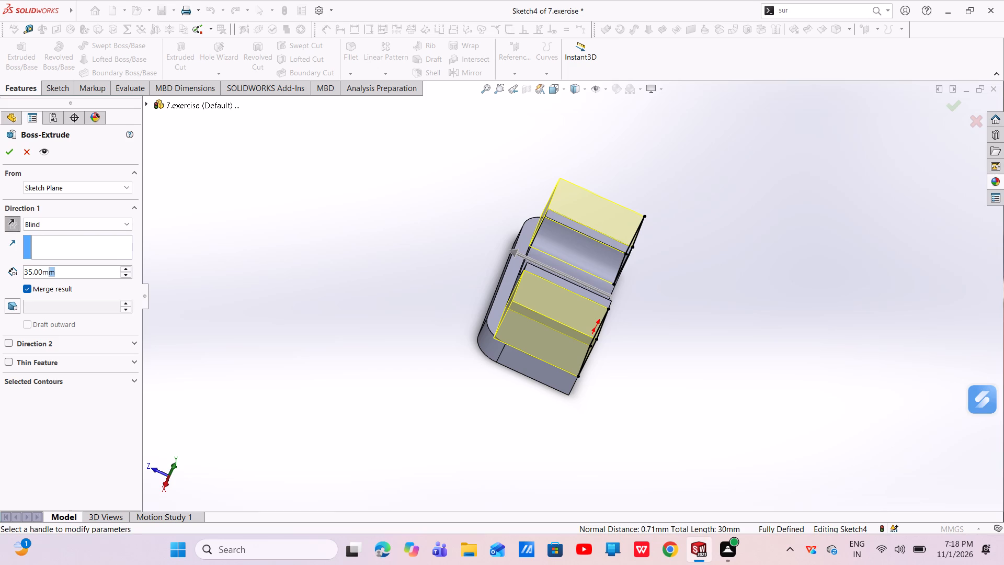
{"action": "left_click_drag", "start_coordinate": [30, 270], "coordinate": [0, 277]}
{"action": "key", "text": "BackSpace"}
{"action": "type", "text": "10"}
{"action": "key", "text": "Return"}
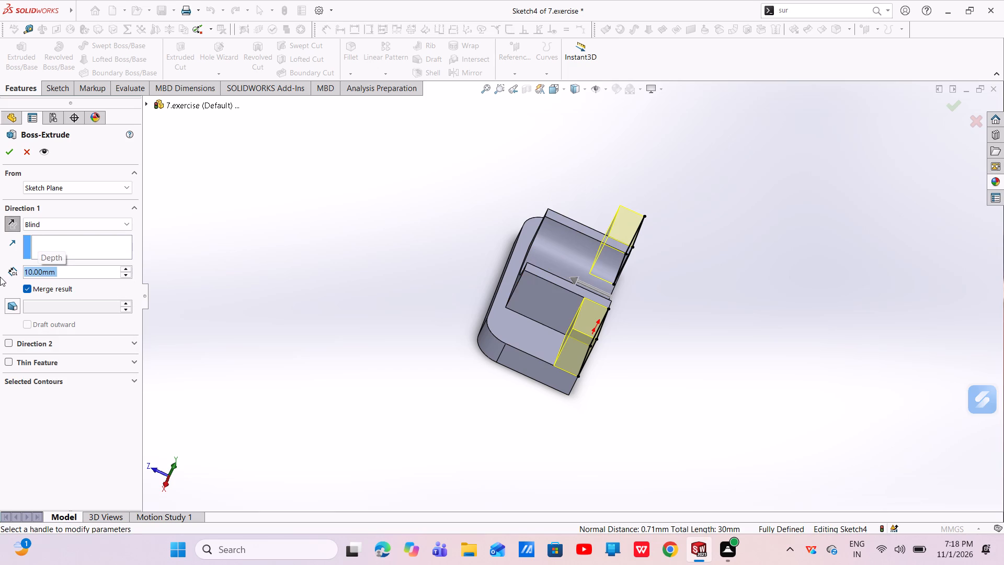
{"action": "left_click", "coordinate": [7, 152]}
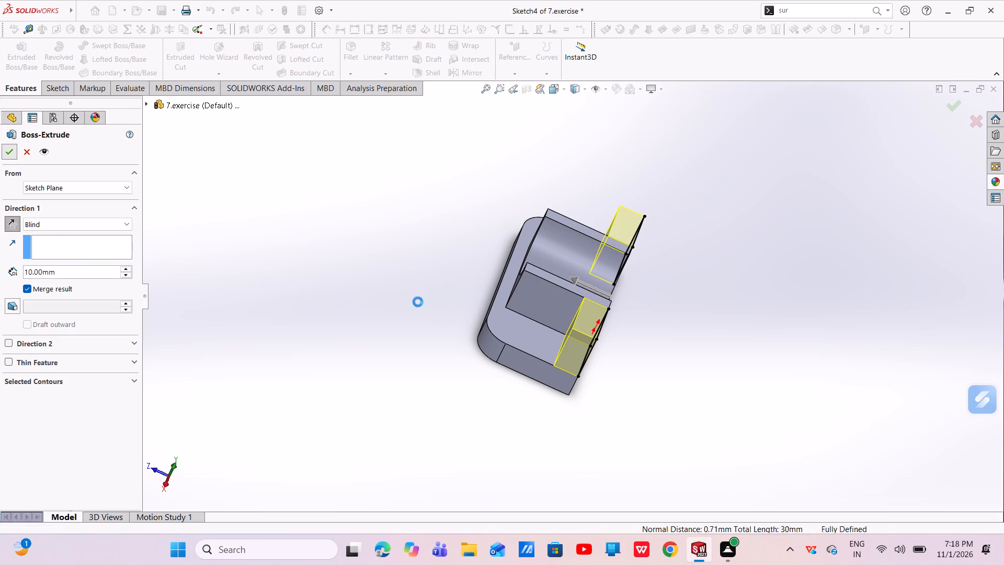
Fillet the outer top edge of each 10 mm thick side wall with an 8 mm radius.
{"action": "scroll", "coordinate": [626, 295], "scroll_direction": "down", "scroll_amount": 3}
{"action": "middle_click_drag", "start_coordinate": [620, 300], "coordinate": [571, 264]}
{"action": "scroll", "coordinate": [579, 342], "scroll_direction": "up", "scroll_amount": 1}
{"action": "scroll", "coordinate": [579, 342], "scroll_direction": "down", "scroll_amount": 1}
{"action": "scroll", "coordinate": [579, 342], "scroll_direction": "up", "scroll_amount": 1}
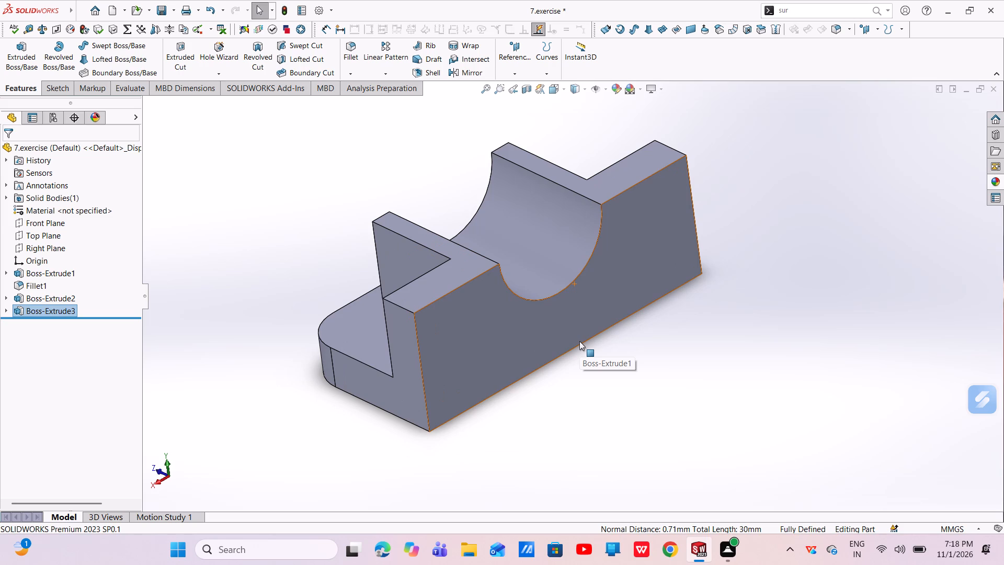
{"action": "key", "text": "Escape"}
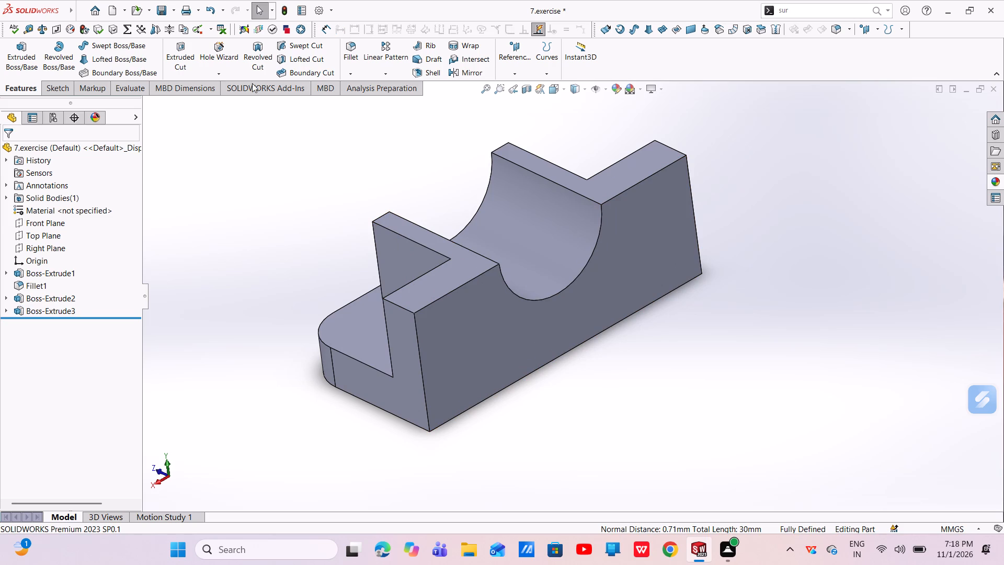
{"action": "left_click", "coordinate": [346, 54]}
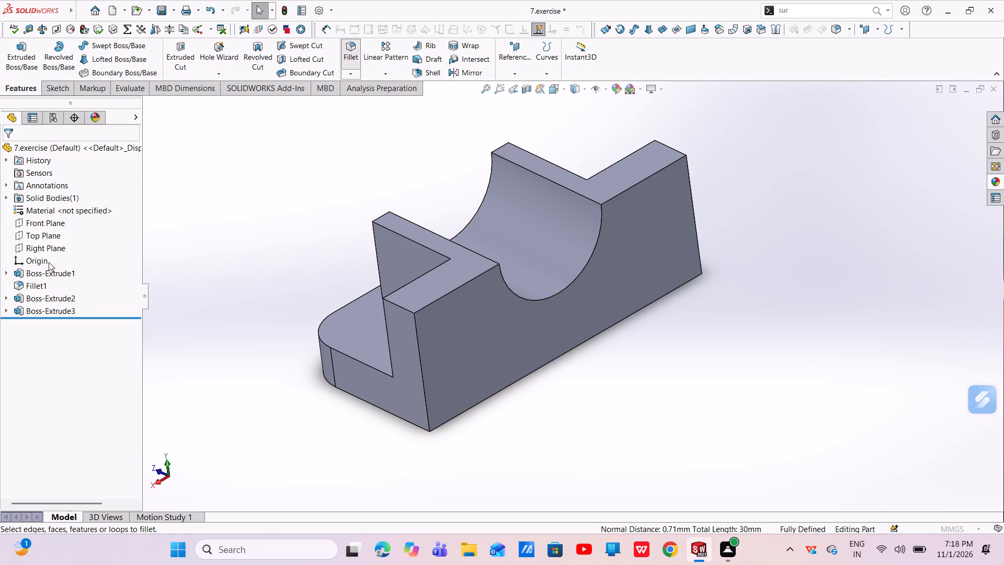
{"action": "key", "text": "BackSpace"}
{"action": "key", "text": "8"}
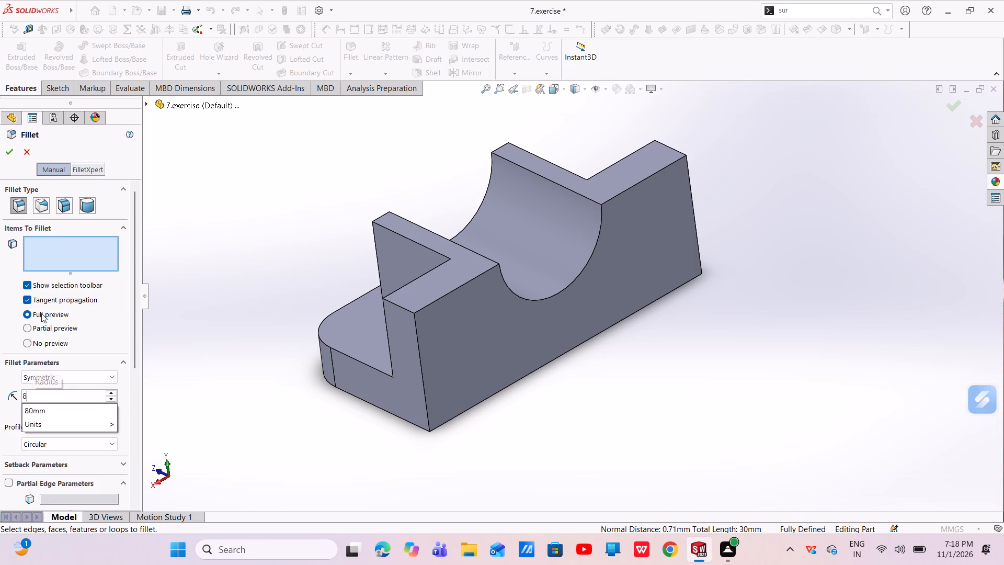
{"action": "key", "text": "Return"}
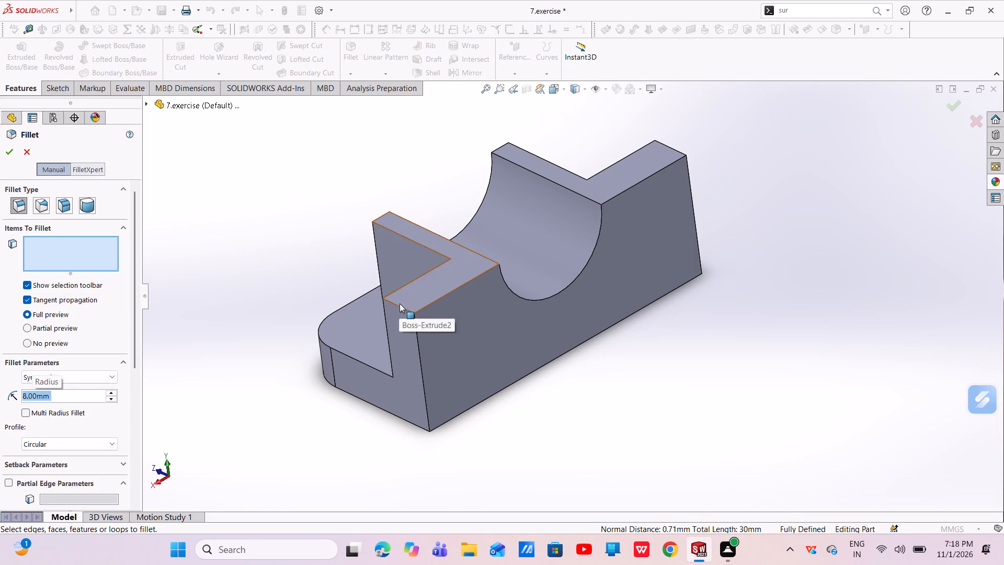
{"action": "left_click", "coordinate": [401, 306]}
{"action": "scroll", "coordinate": [479, 348], "scroll_direction": "up", "scroll_amount": 4}
{"action": "middle_click_drag", "start_coordinate": [608, 334], "coordinate": [535, 410]}
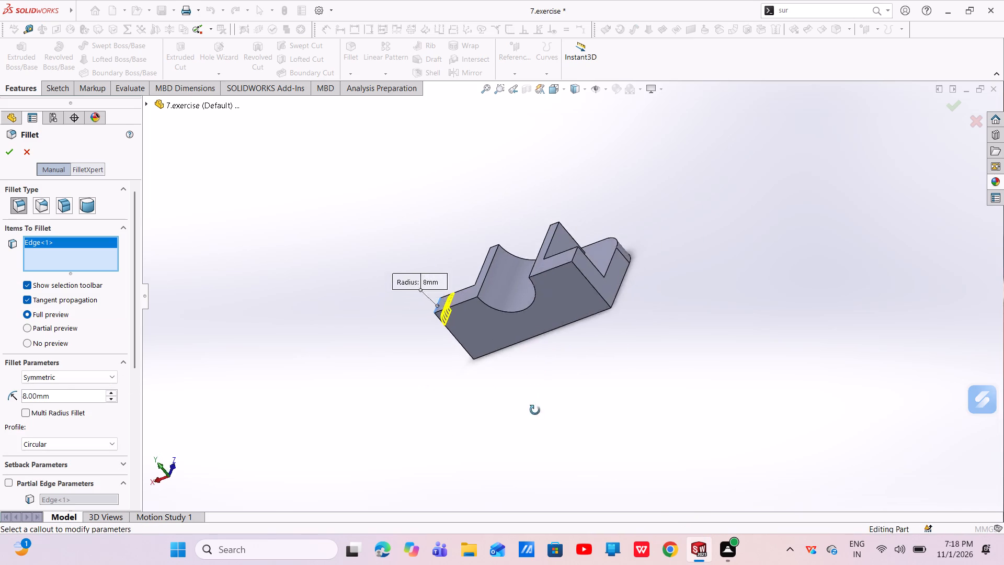
{"action": "middle_click_drag", "start_coordinate": [535, 410], "coordinate": [537, 441]}
{"action": "scroll", "coordinate": [575, 290], "scroll_direction": "down", "scroll_amount": 3}
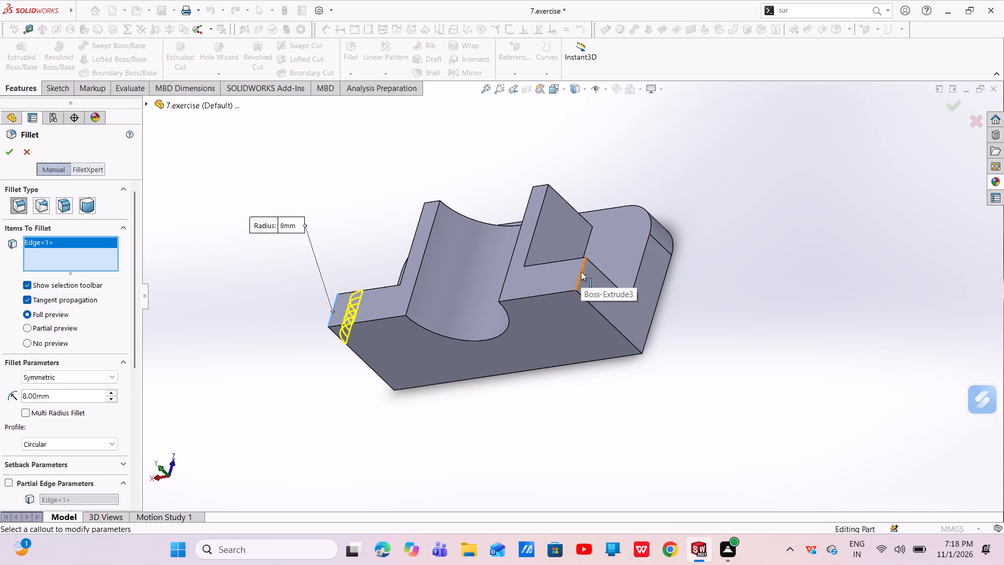
{"action": "left_click", "coordinate": [581, 272]}
{"action": "left_click", "coordinate": [5, 149]}
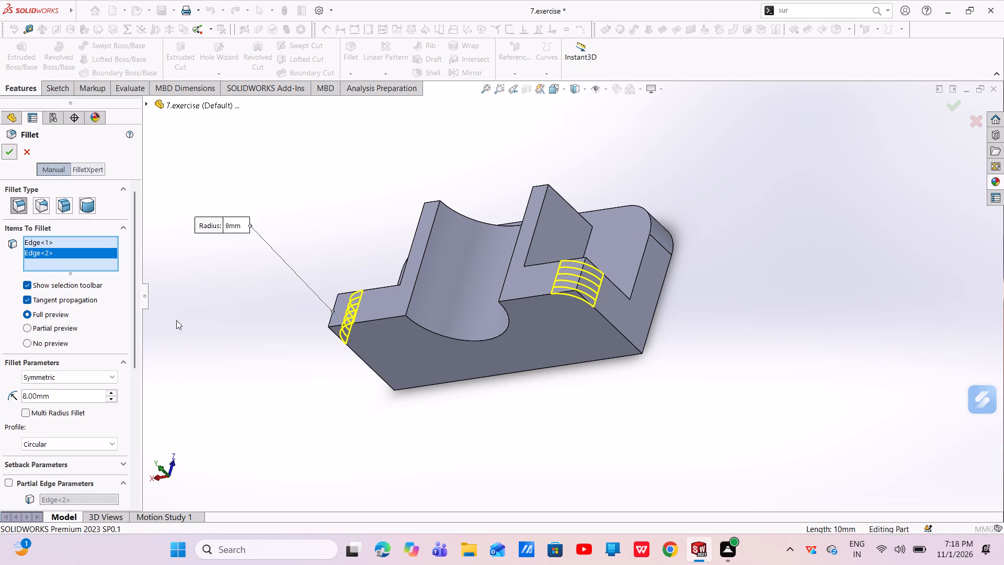
Start a new sketch on the large flat end face that includes both rounded upper corners.
{"action": "scroll", "coordinate": [426, 336], "scroll_direction": "up", "scroll_amount": 2}
{"action": "middle_click_drag", "start_coordinate": [427, 337], "coordinate": [465, 223]}
{"action": "scroll", "coordinate": [462, 321], "scroll_direction": "down", "scroll_amount": 2}
{"action": "middle_click_drag", "start_coordinate": [464, 313], "coordinate": [457, 298]}
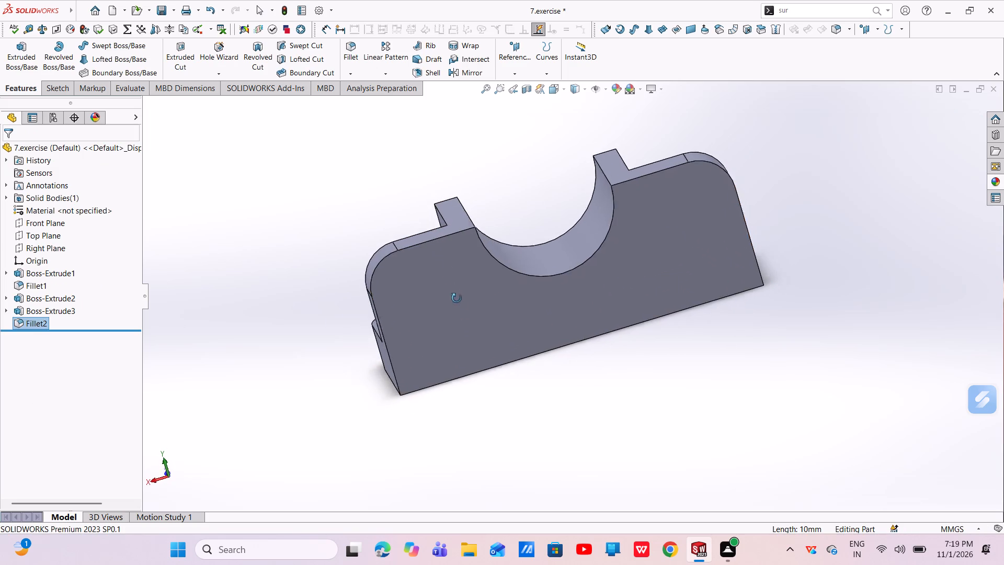
{"action": "middle_click_drag", "start_coordinate": [457, 298], "coordinate": [451, 282]}
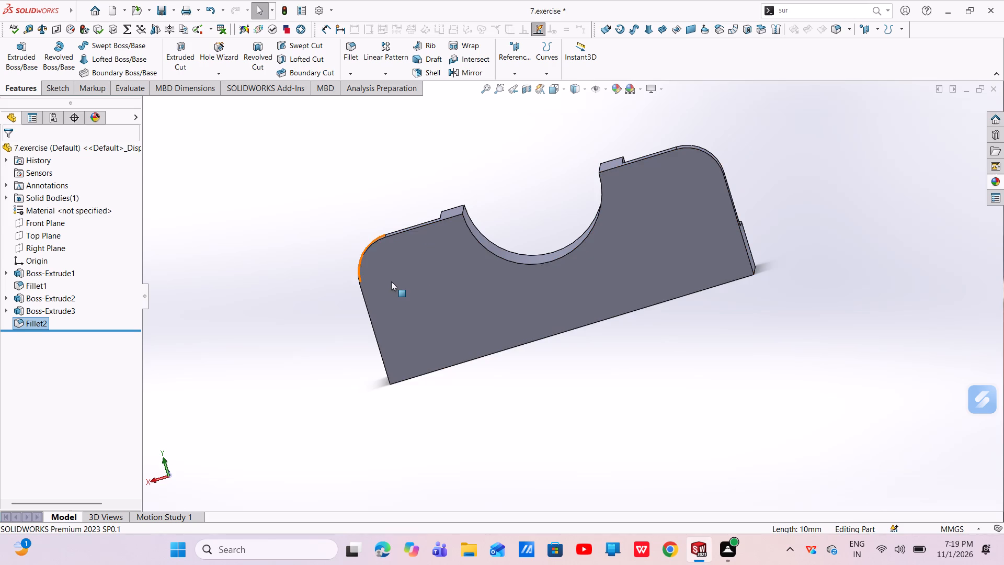
{"action": "left_click", "coordinate": [391, 281]}
{"action": "left_click", "coordinate": [438, 253]}
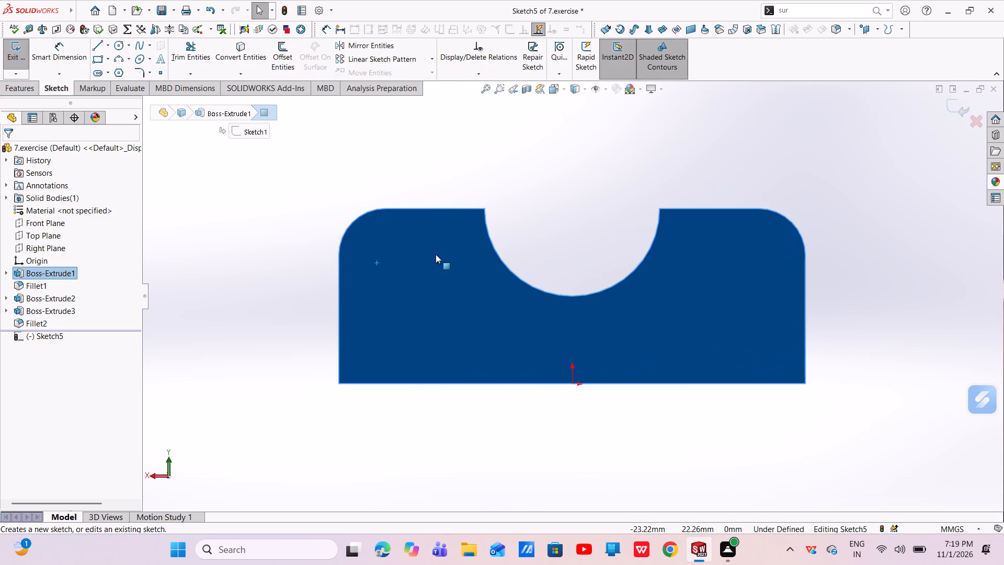
{"action": "key", "text": "Escape"}
Sketch a circle of about 4.5 mm radius centred on the arc centre of each rounded upper corner.
{"action": "middle_click_drag", "start_coordinate": [421, 291], "coordinate": [467, 312]}
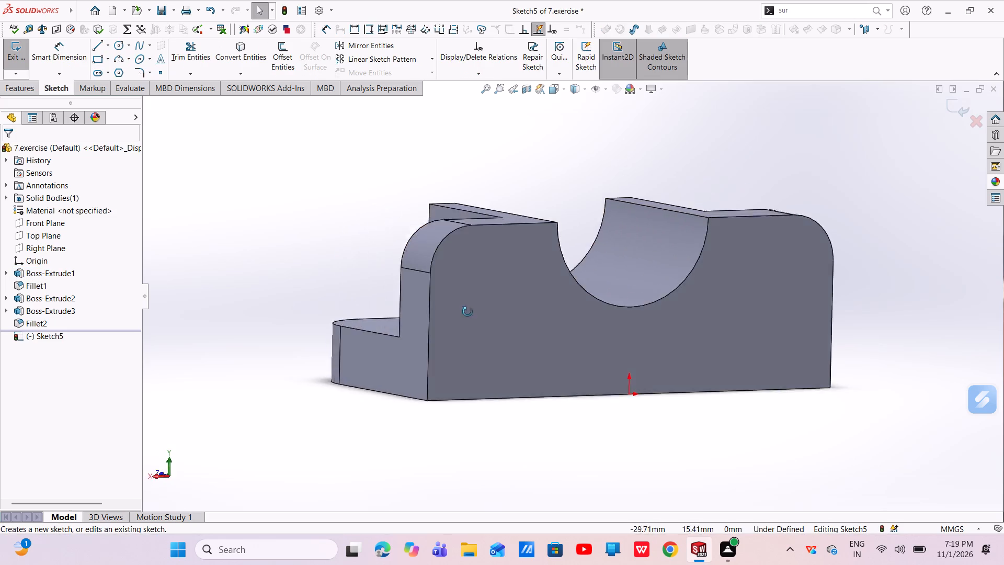
{"action": "middle_click_drag", "start_coordinate": [467, 312], "coordinate": [614, 411]}
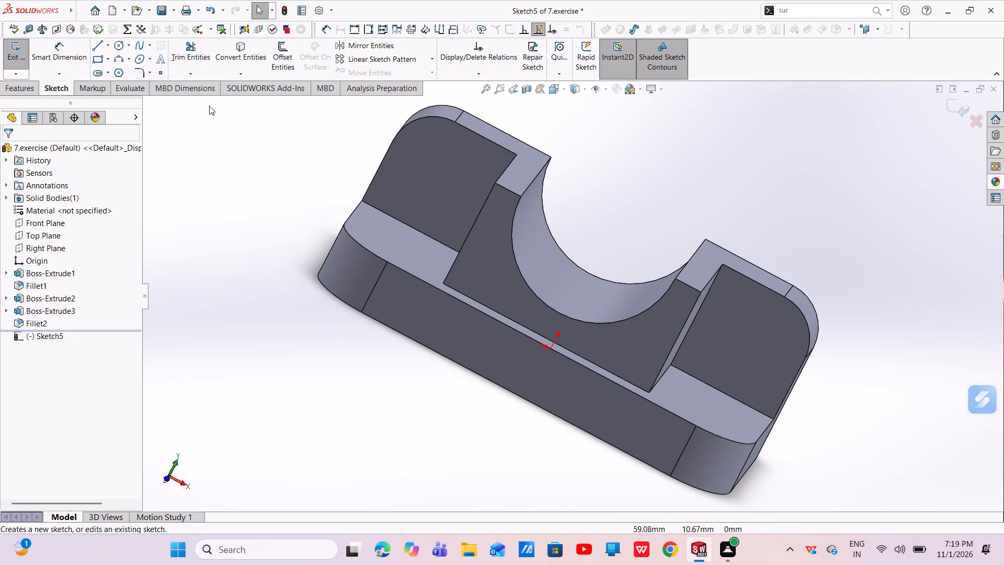
{"action": "left_click", "coordinate": [119, 44]}
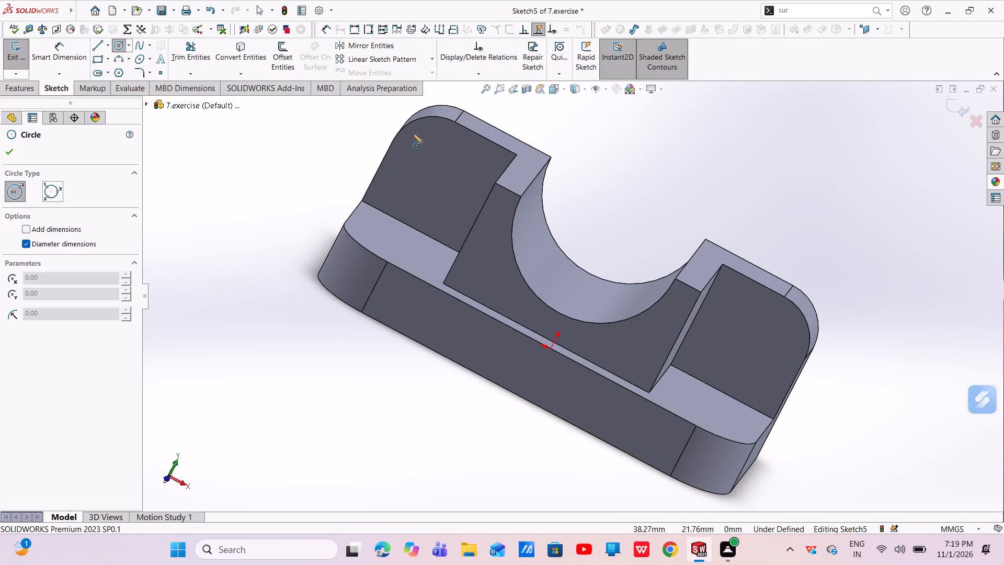
{"action": "left_click", "coordinate": [443, 152]}
{"action": "left_click", "coordinate": [452, 175]}
{"action": "right_click", "coordinate": [452, 175]}
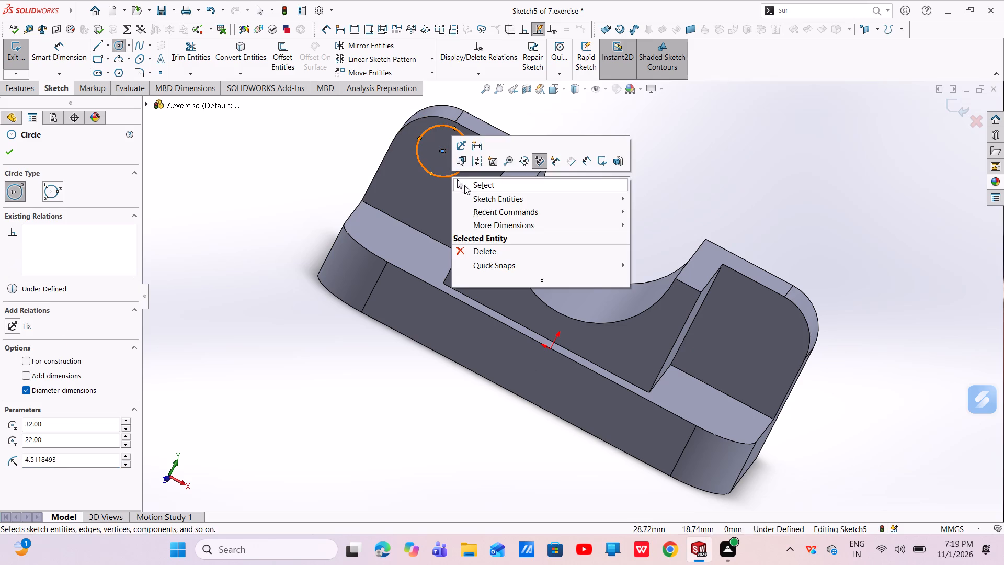
{"action": "left_click", "coordinate": [464, 185]}
{"action": "scroll", "coordinate": [511, 263], "scroll_direction": "up", "scroll_amount": 1}
{"action": "middle_click_drag", "start_coordinate": [511, 263], "coordinate": [515, 229]}
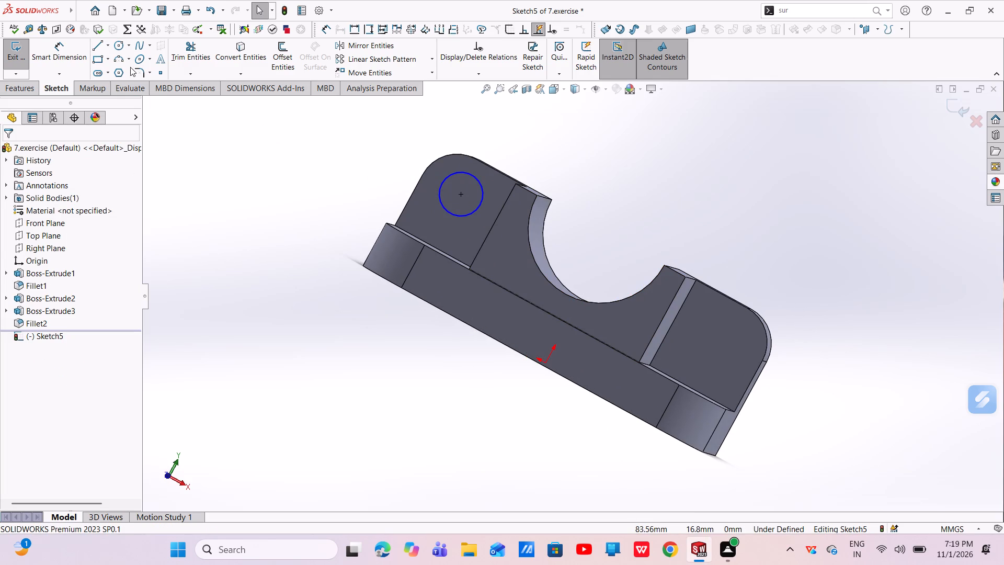
{"action": "left_click", "coordinate": [118, 43]}
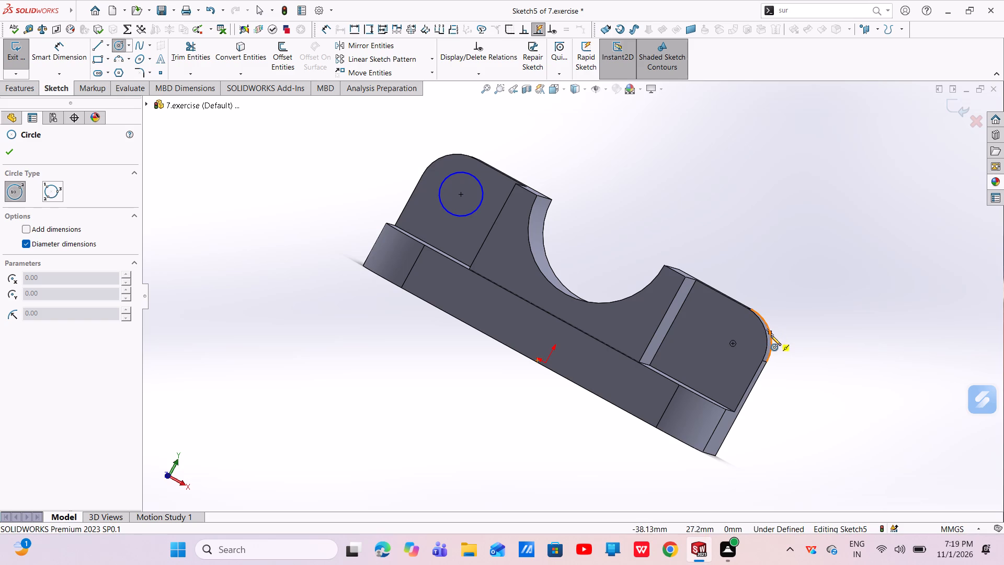
{"action": "left_click", "coordinate": [732, 344]}
{"action": "left_click", "coordinate": [743, 363]}
{"action": "right_click", "coordinate": [743, 363]}
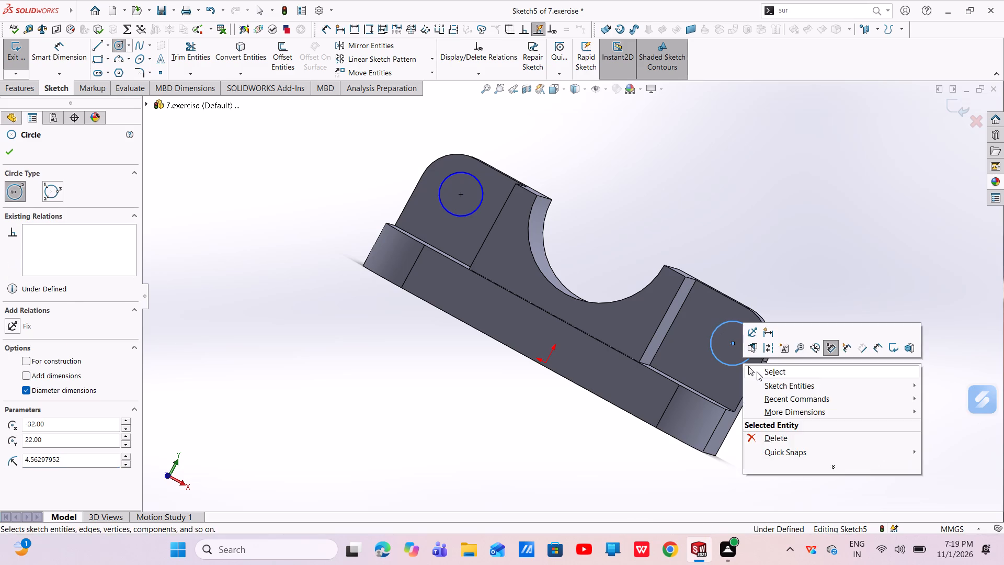
{"action": "left_click", "coordinate": [757, 371]}
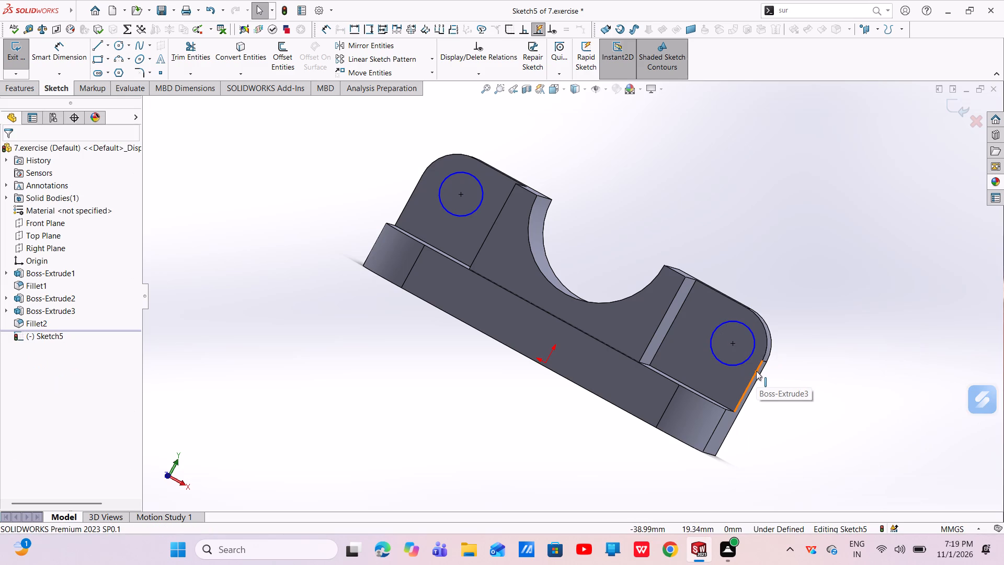
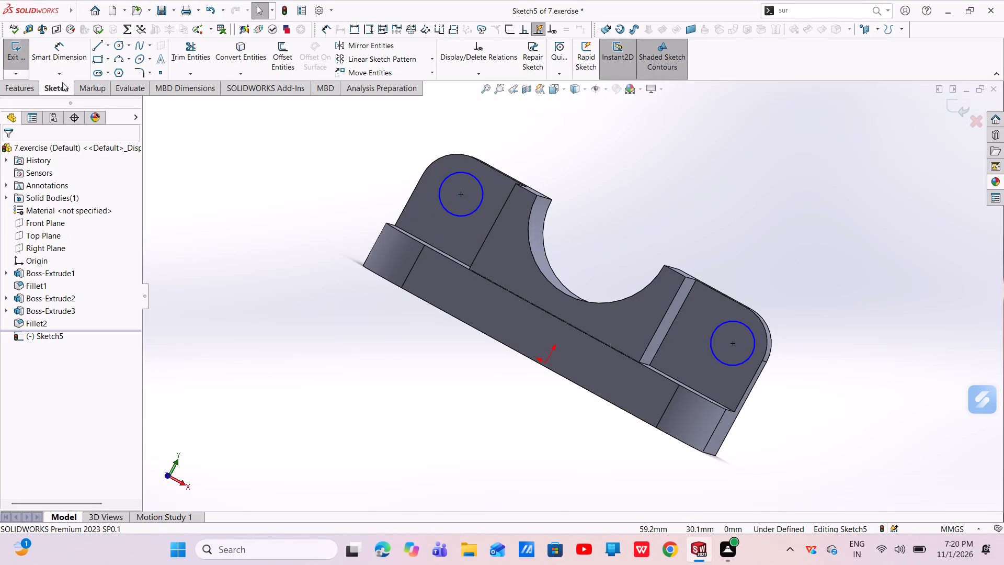
Dimension the left circle on the end face to a diameter of 8 mm.
{"action": "left_click", "coordinate": [61, 61]}
{"action": "left_click", "coordinate": [440, 195]}
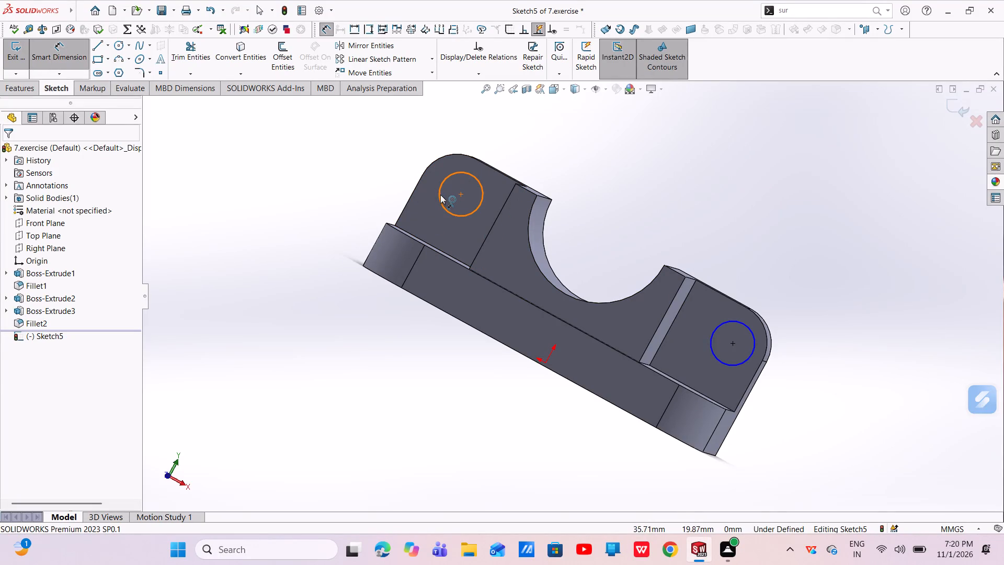
{"action": "left_click", "coordinate": [348, 191]}
{"action": "key", "text": "BackSpace"}
{"action": "key", "text": "8"}
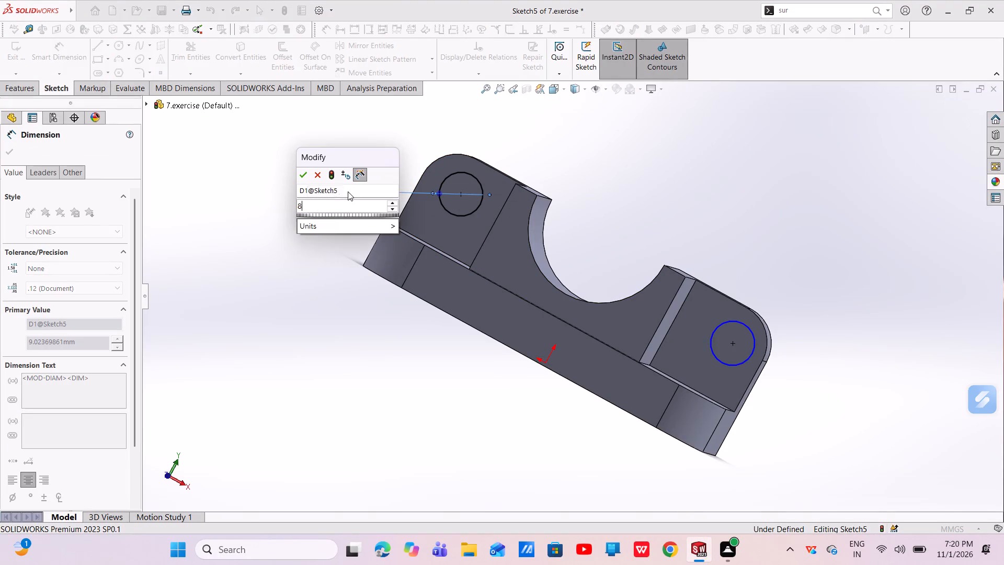
{"action": "key", "text": "Return"}
{"action": "key", "text": "Escape"}
{"action": "key", "text": "Escape"}
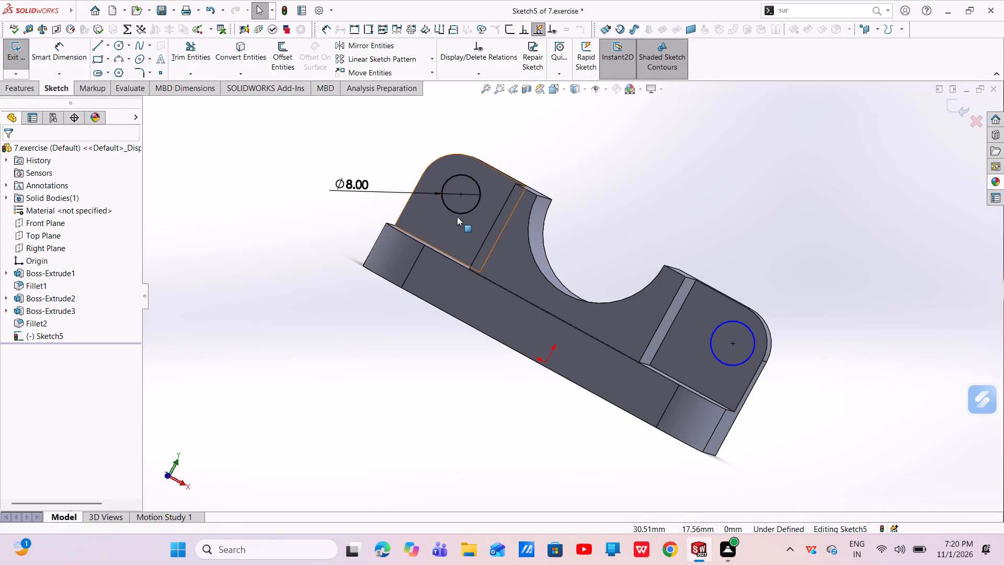
Add an Equal relation between the 8 mm circle and the circle at the other rounded corner.
{"action": "left_click", "coordinate": [459, 213]}
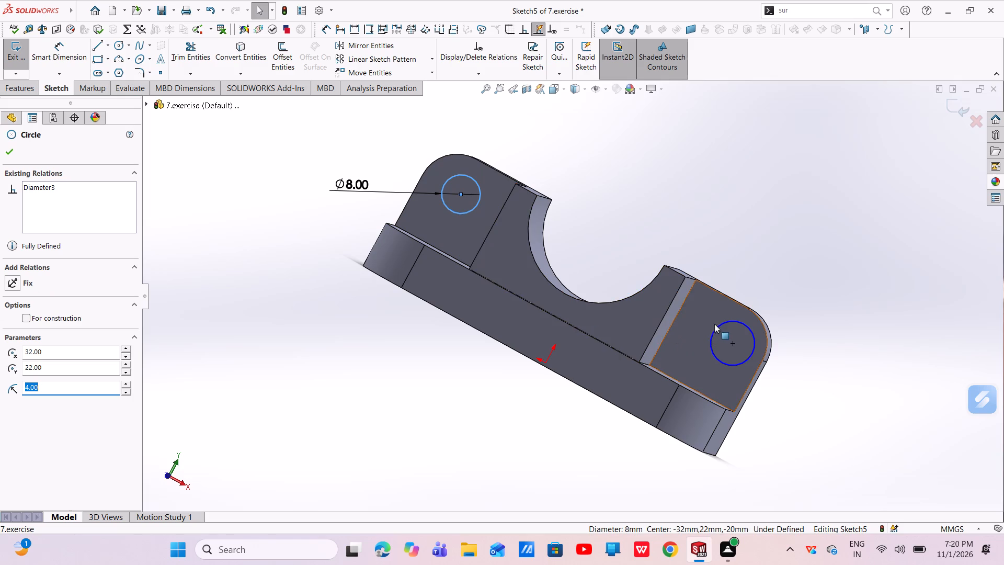
{"action": "left_click", "coordinate": [717, 329], "text": "ctrl"}
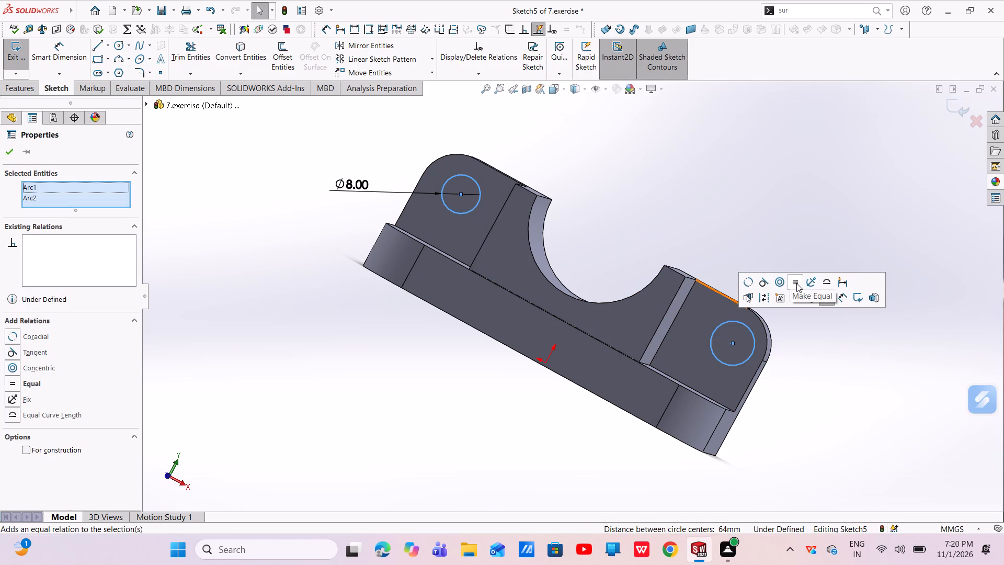
{"action": "left_click", "coordinate": [796, 283]}
{"action": "key", "text": "Escape"}
{"action": "key", "text": "Escape"}
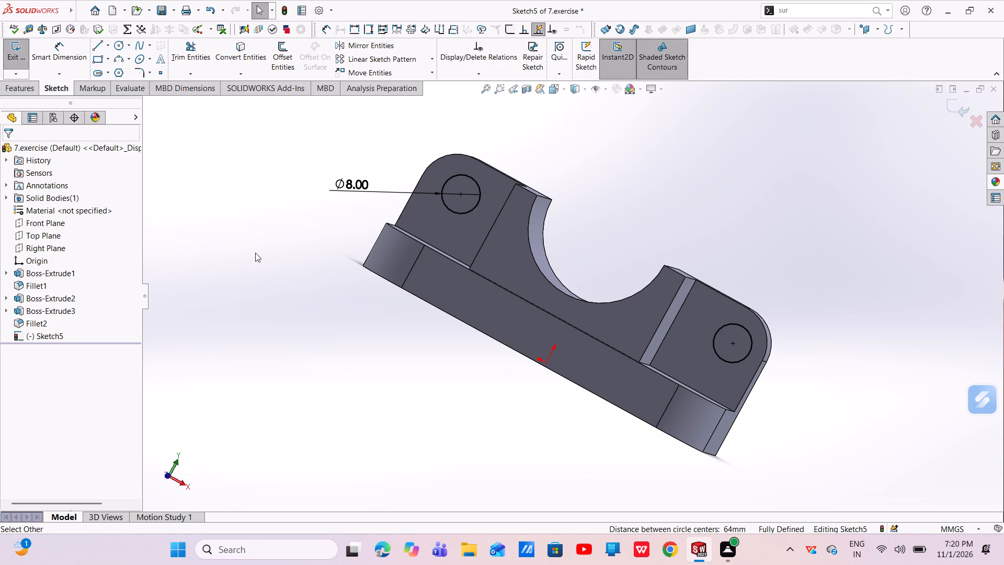
Extrude-cut both circles with a blind depth of 62 mm through the rounded side walls.
{"action": "left_click", "coordinate": [563, 95]}
{"action": "left_click", "coordinate": [611, 122]}
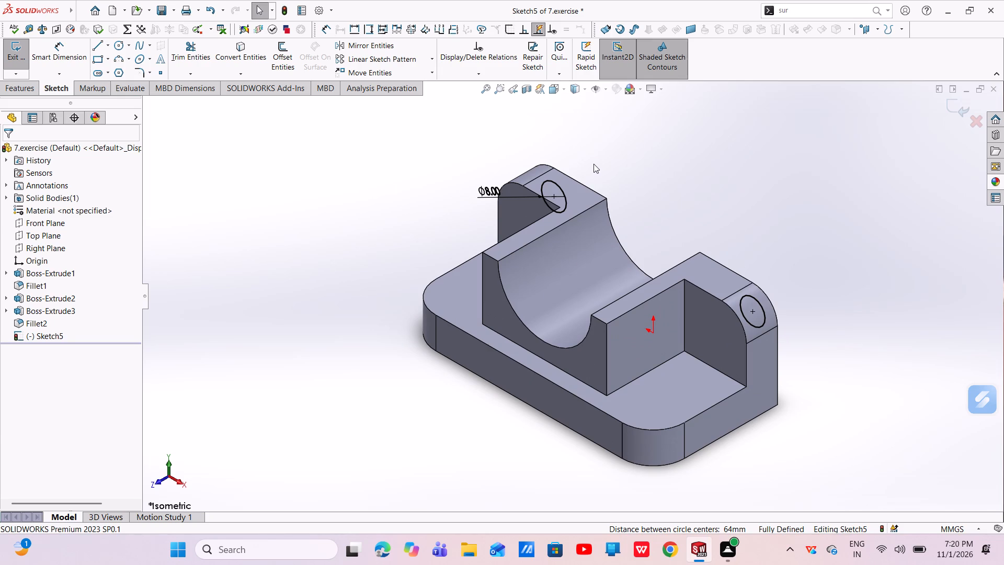
{"action": "left_click", "coordinate": [27, 91]}
{"action": "left_click", "coordinate": [190, 60]}
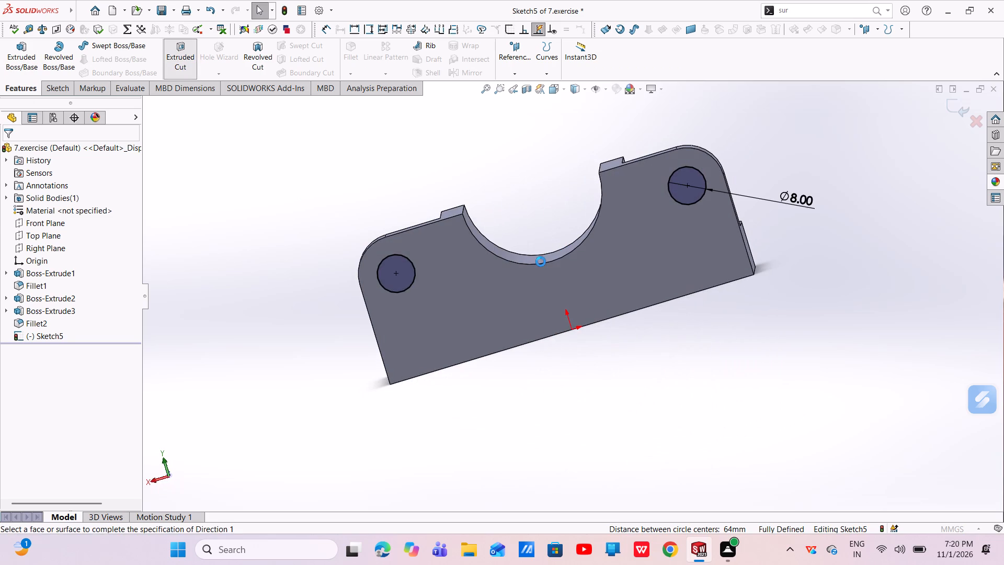
{"action": "middle_click_drag", "start_coordinate": [345, 315], "coordinate": [472, 370]}
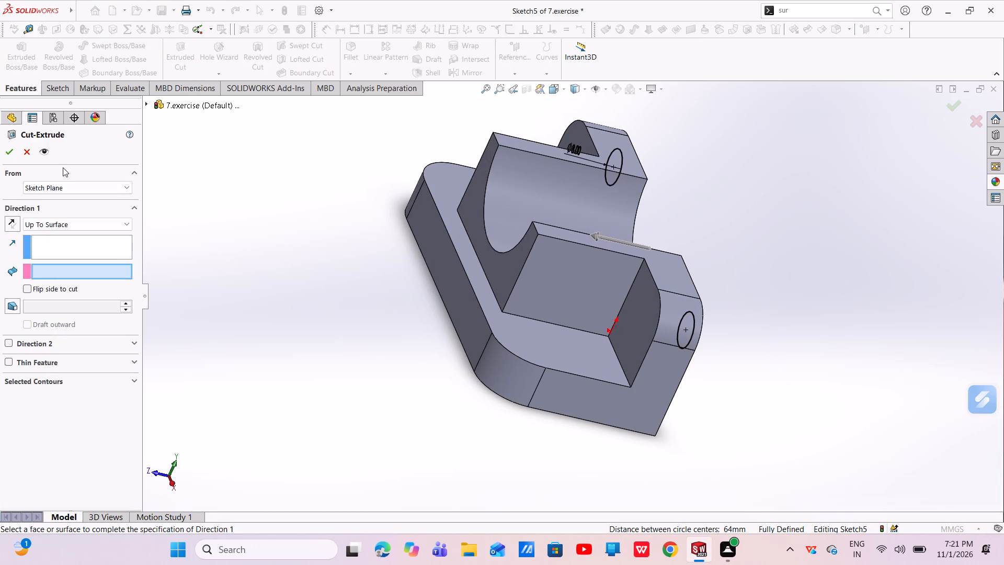
{"action": "left_click", "coordinate": [65, 224]}
{"action": "left_click", "coordinate": [58, 236]}
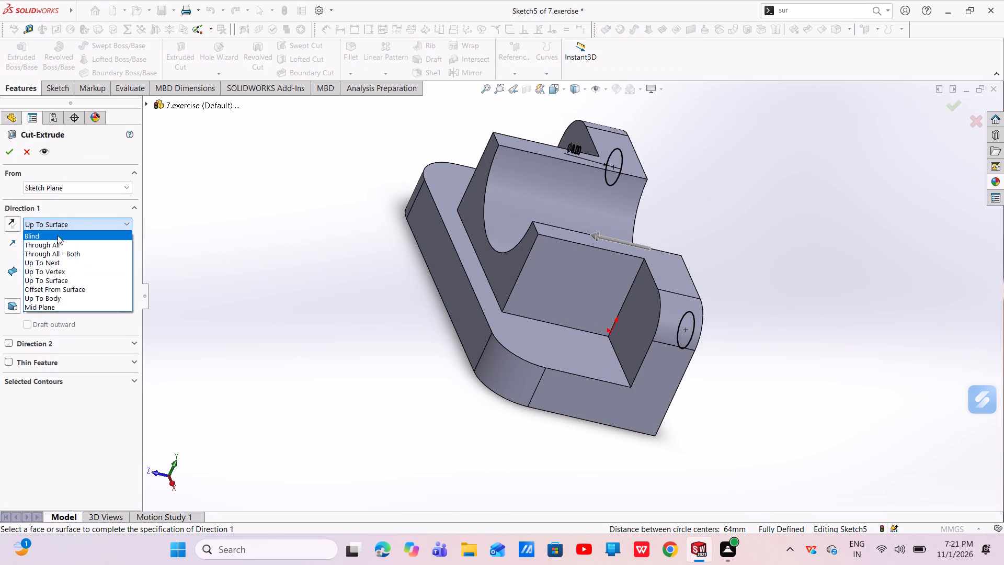
{"action": "left_click", "coordinate": [598, 238]}
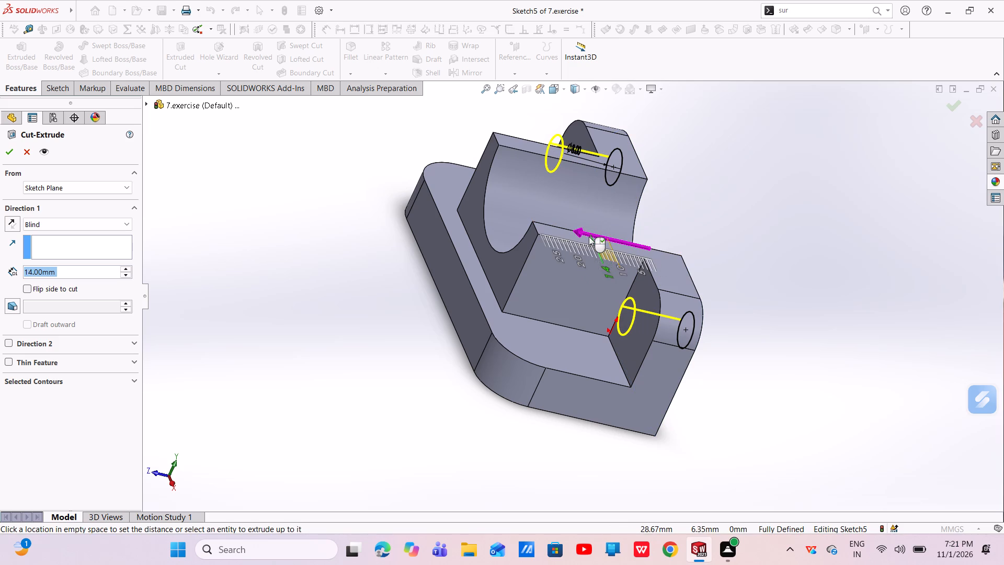
{"action": "left_click", "coordinate": [407, 242]}
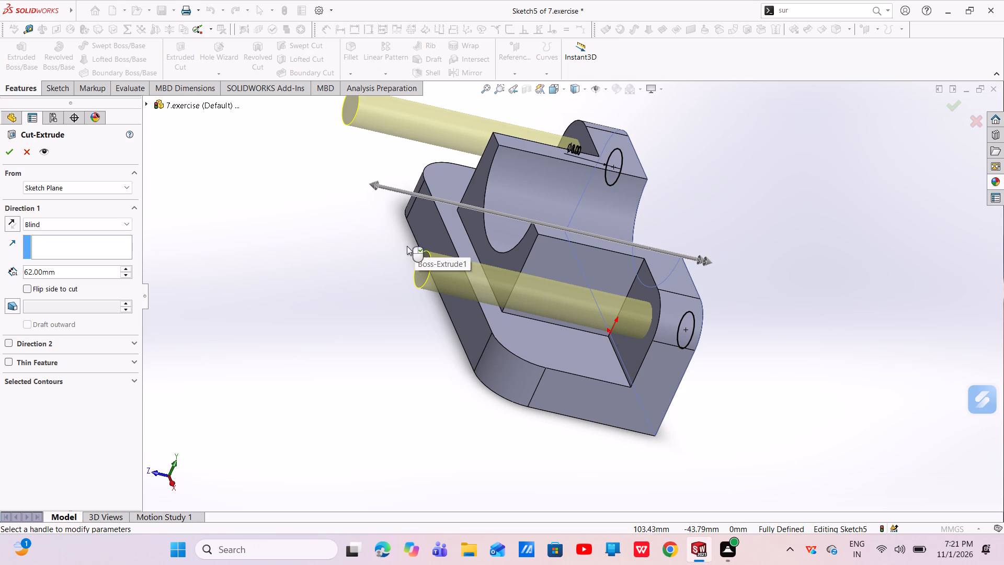
{"action": "left_click", "coordinate": [3, 152]}
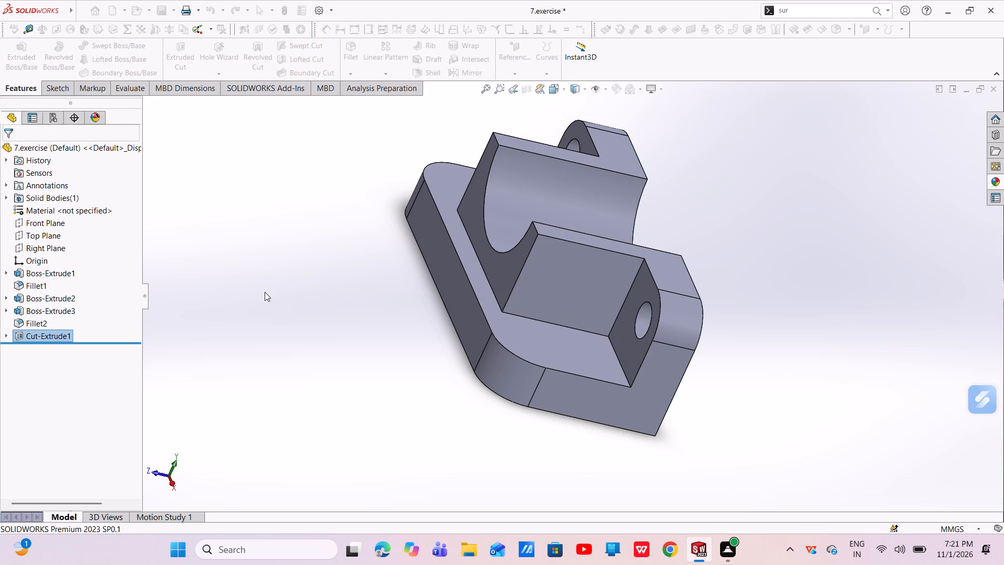
Start a new sketch on the top face of the base plate.
{"action": "scroll", "coordinate": [586, 321], "scroll_direction": "down", "scroll_amount": 2}
{"action": "scroll", "coordinate": [589, 329], "scroll_direction": "up", "scroll_amount": 3}
{"action": "middle_click_drag", "start_coordinate": [571, 326], "coordinate": [573, 327]}
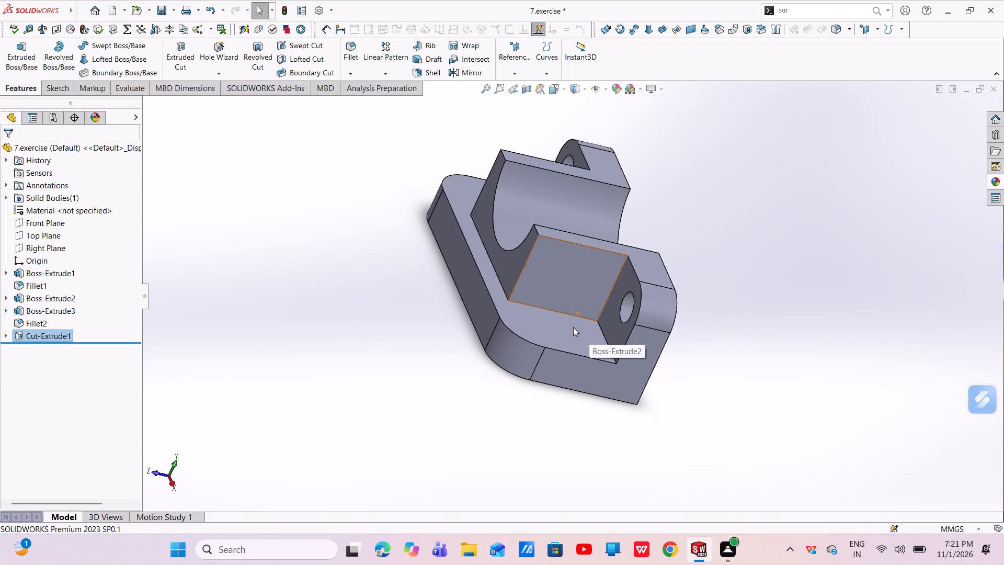
{"action": "middle_click_drag", "start_coordinate": [573, 327], "coordinate": [598, 442]}
{"action": "scroll", "coordinate": [593, 438], "scroll_direction": "up", "scroll_amount": 1}
{"action": "scroll", "coordinate": [526, 280], "scroll_direction": "down", "scroll_amount": 2}
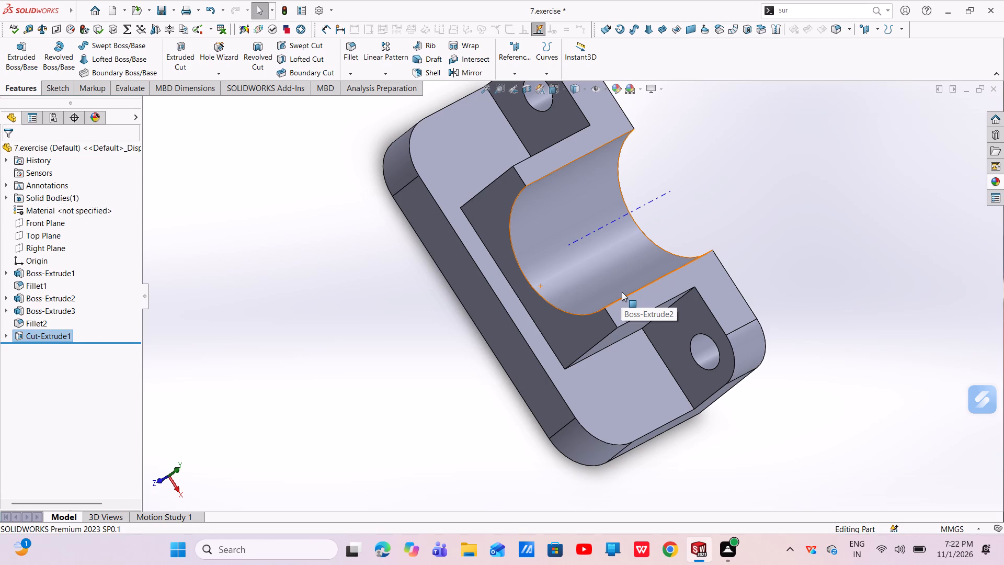
{"action": "left_click", "coordinate": [648, 392]}
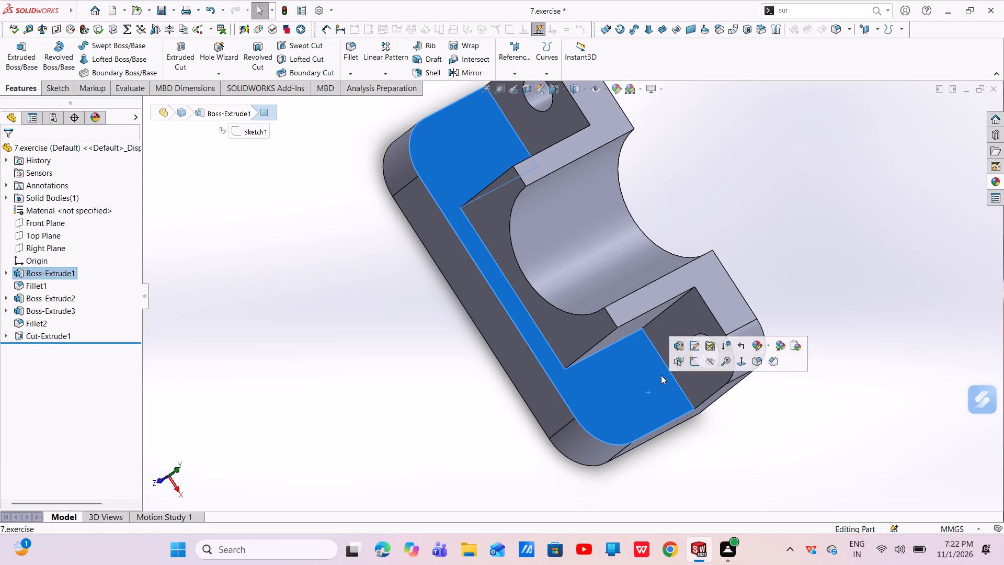
{"action": "left_click", "coordinate": [693, 358]}
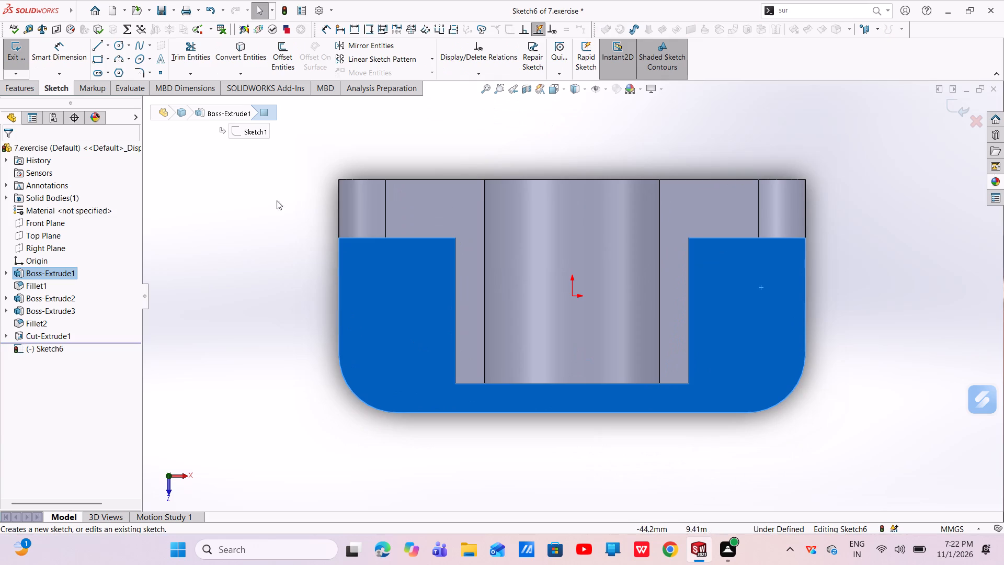
Sketch a circle centred on each rounded plate corner's arc centre, about 4.5 mm radius on the left and 3.9 mm on the right.
{"action": "left_click", "coordinate": [123, 43]}
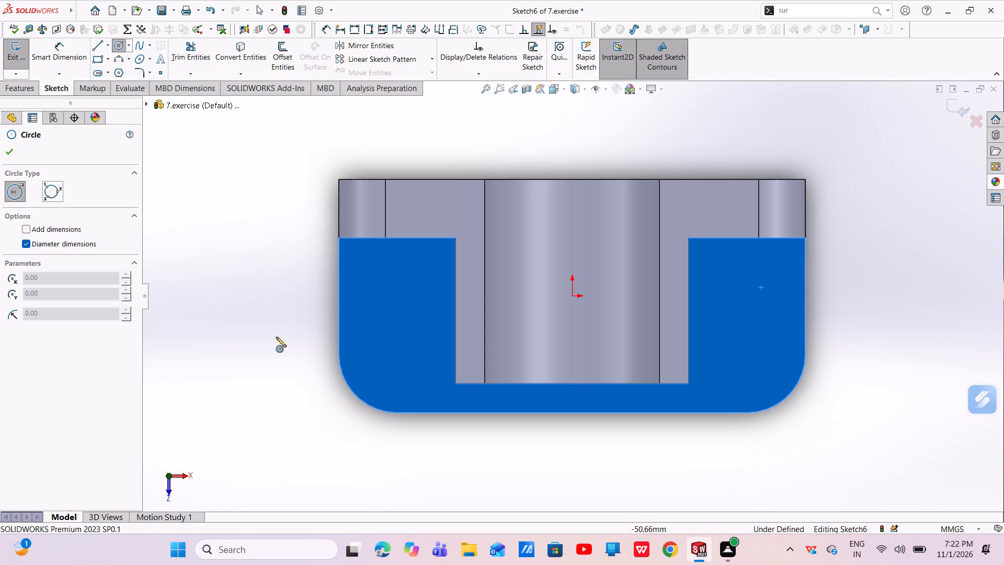
{"action": "left_click", "coordinate": [113, 47]}
{"action": "left_click", "coordinate": [238, 289]}
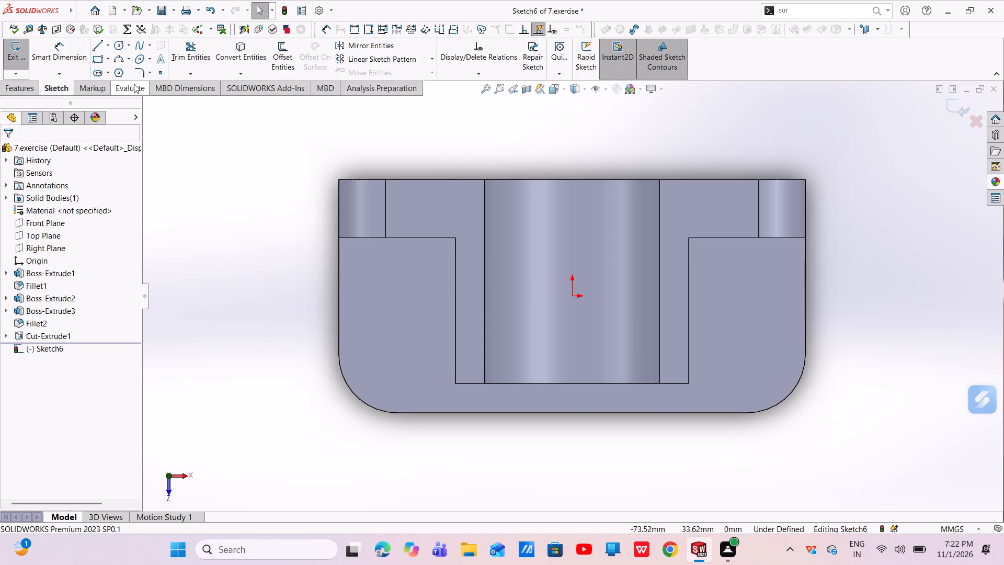
{"action": "left_click", "coordinate": [115, 44]}
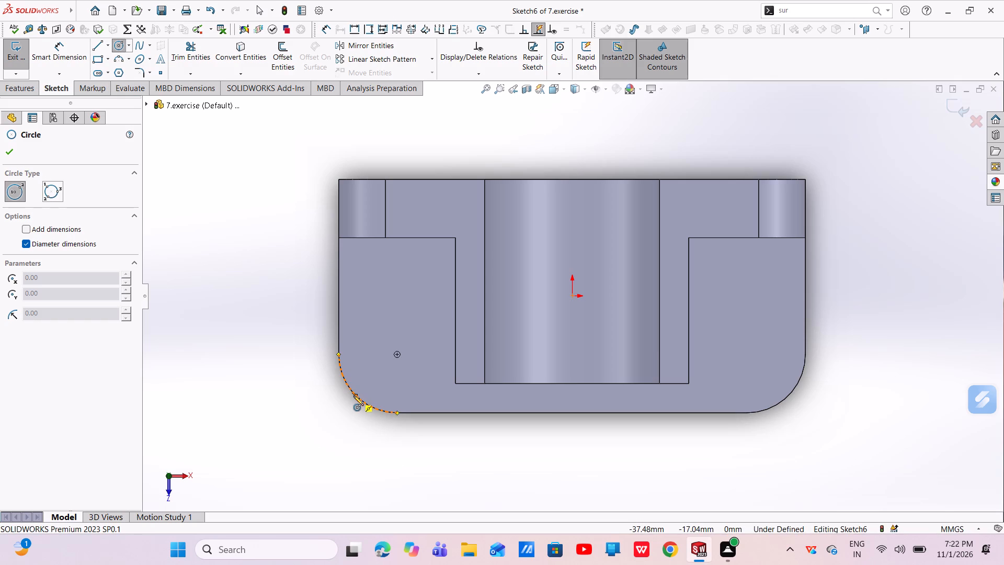
{"action": "left_click", "coordinate": [395, 352]}
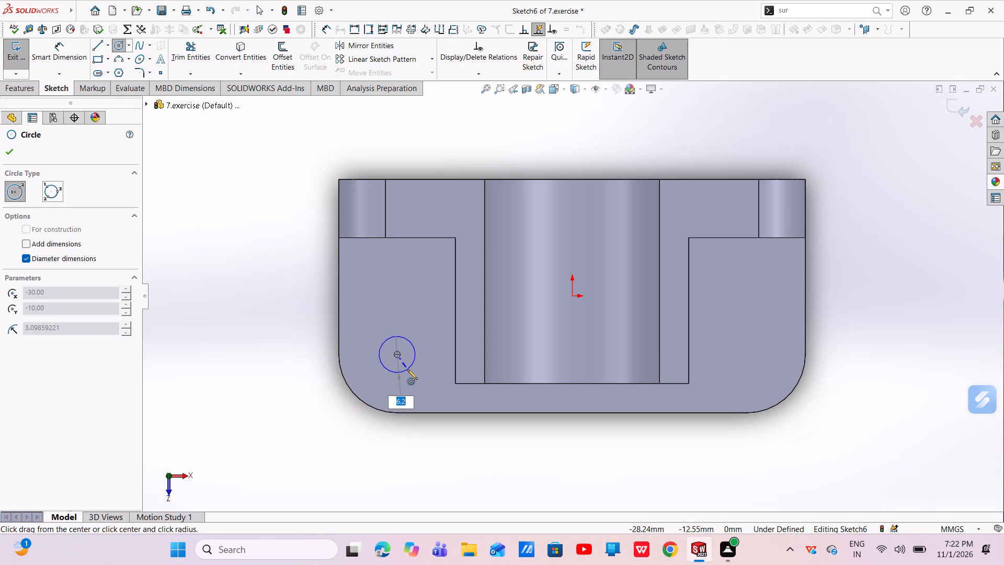
{"action": "left_click", "coordinate": [411, 377]}
{"action": "right_click", "coordinate": [411, 377]}
{"action": "left_click", "coordinate": [425, 388]}
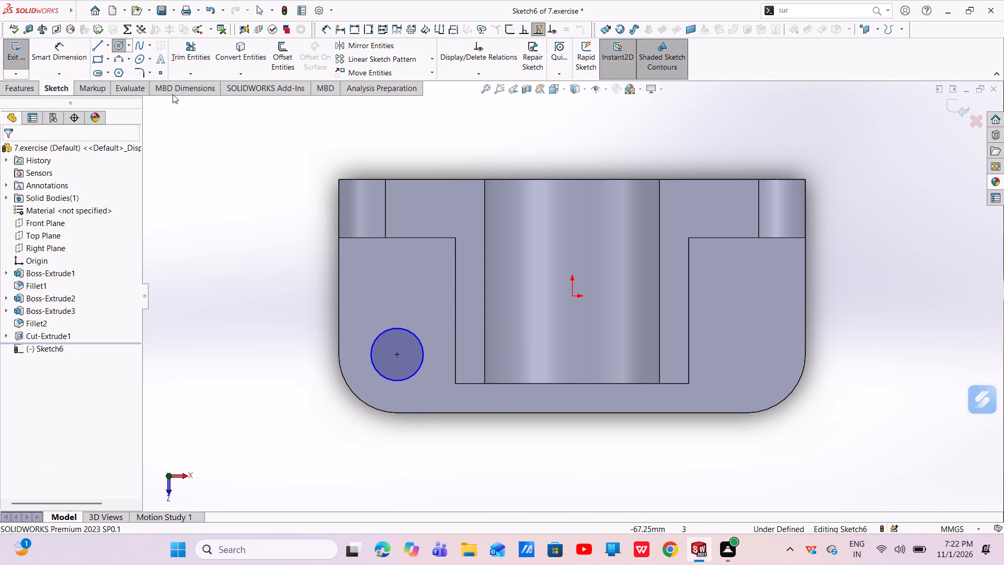
{"action": "left_click", "coordinate": [121, 46]}
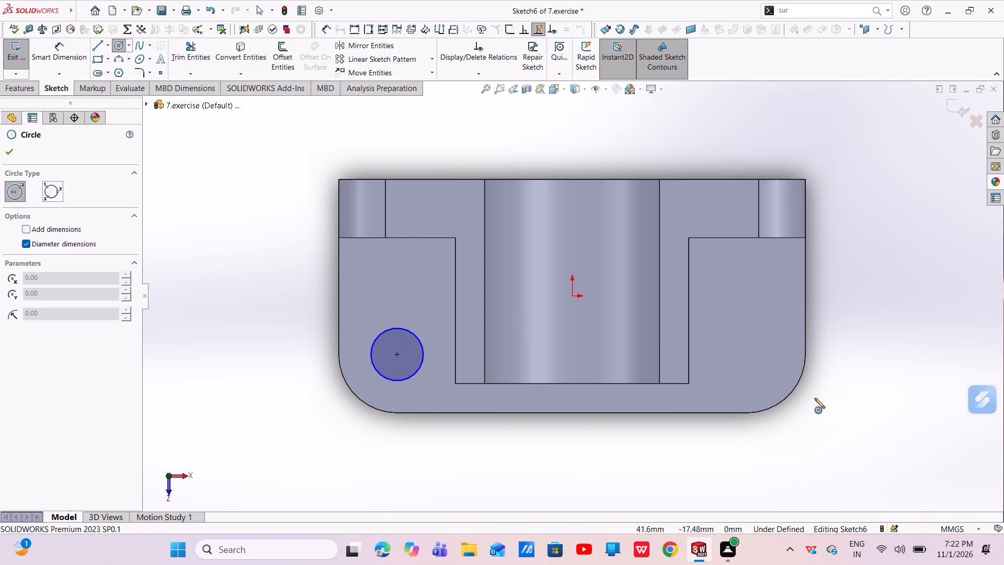
{"action": "left_click", "coordinate": [748, 353]}
{"action": "left_click", "coordinate": [761, 372]}
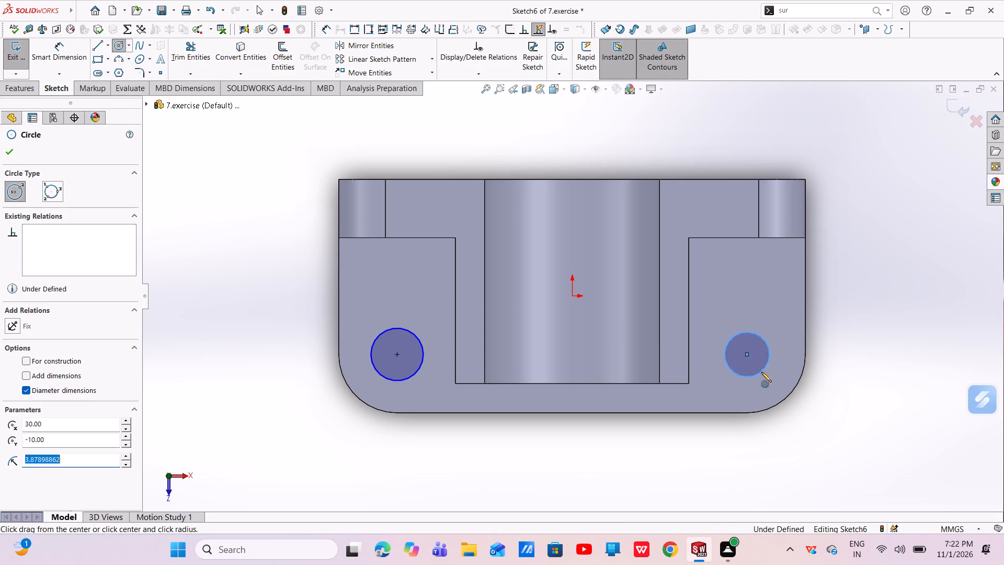
{"action": "right_click", "coordinate": [761, 372]}
{"action": "right_click", "coordinate": [761, 372]}
{"action": "left_click", "coordinate": [771, 380]}
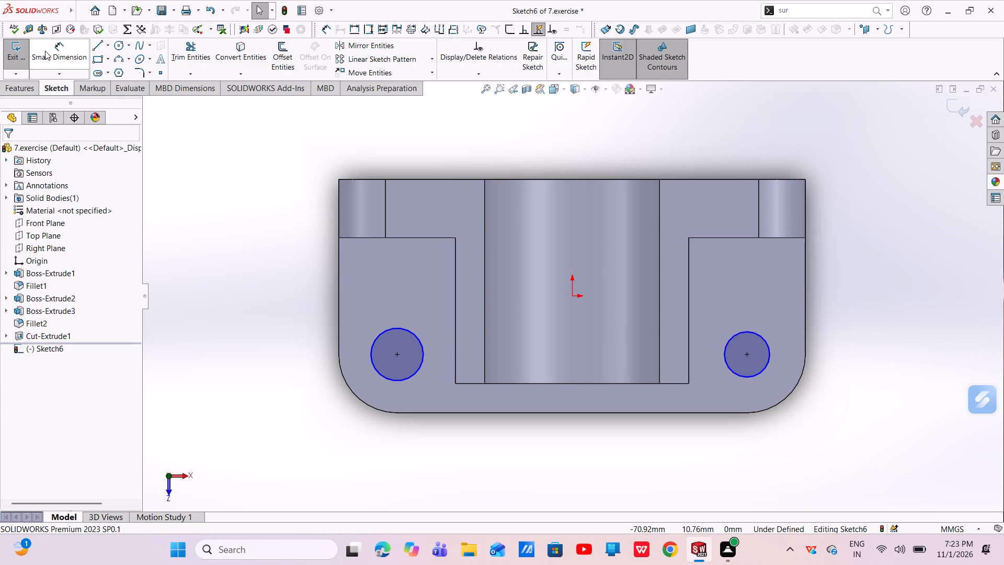
Dimension the left plate-corner circle to a diameter of 8 mm.
{"action": "left_click", "coordinate": [50, 51]}
{"action": "left_click", "coordinate": [404, 382]}
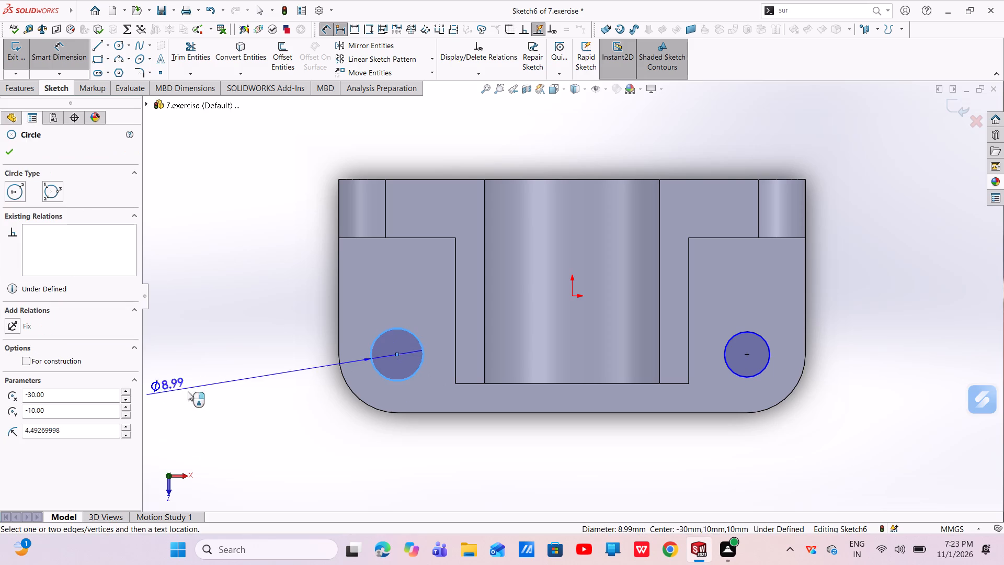
{"action": "left_click", "coordinate": [227, 366]}
{"action": "key", "text": "BackSpace"}
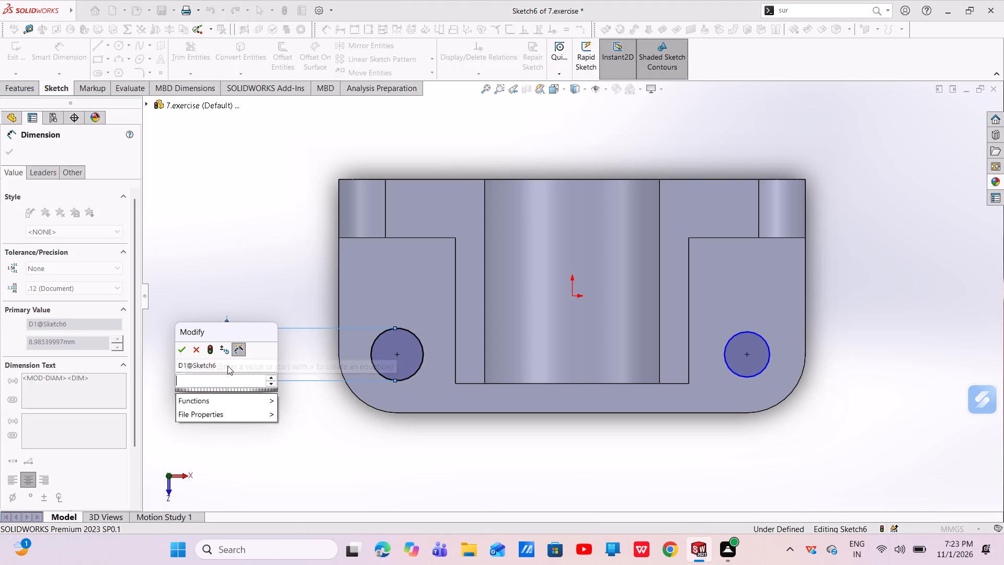
{"action": "key", "text": "8"}
{"action": "key", "text": "Return"}
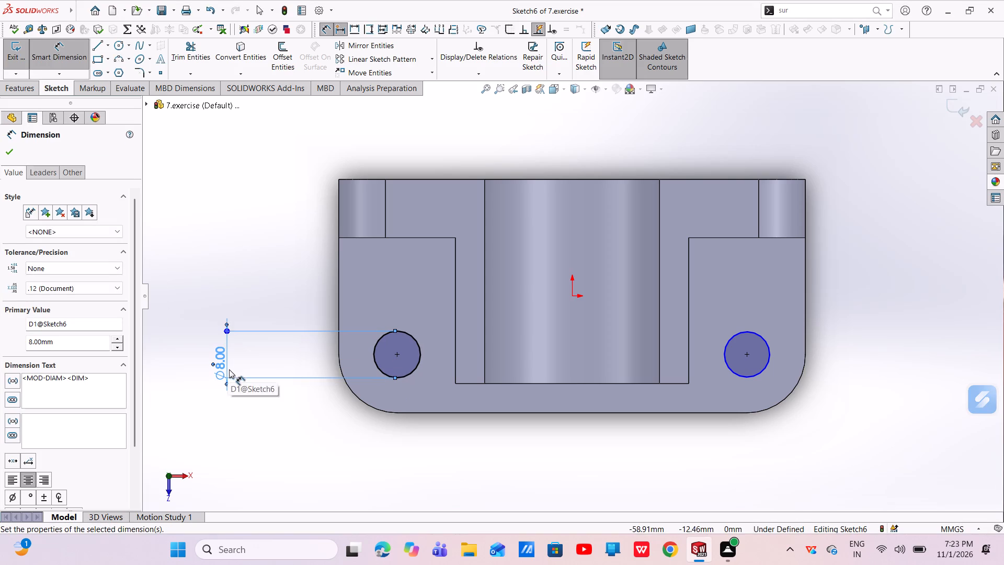
{"action": "key", "text": "Escape"}
{"action": "key", "text": "Escape"}
Add an Equal relation between the two plate-corner circles.
{"action": "left_click", "coordinate": [417, 364]}
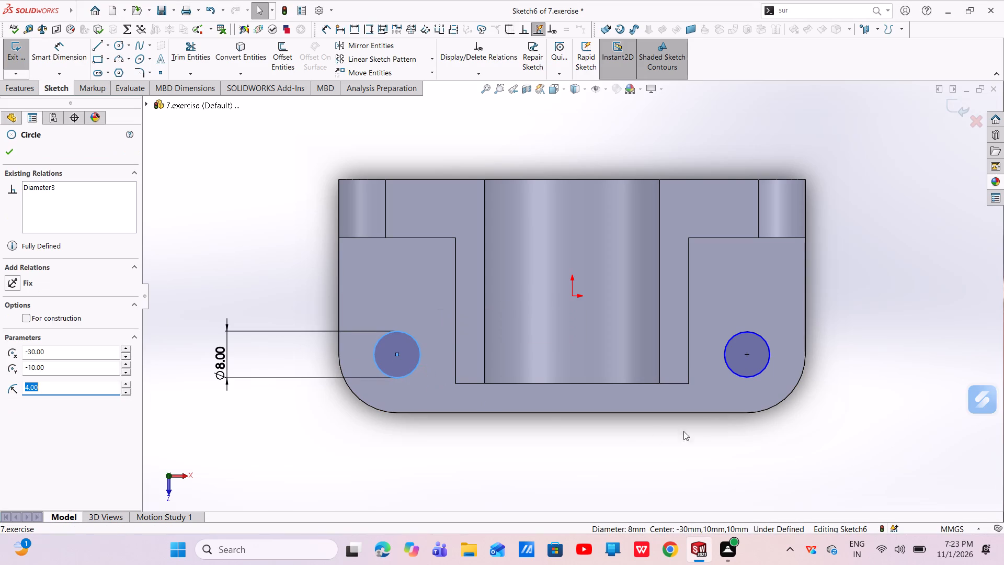
{"action": "left_click", "coordinate": [733, 369], "text": "ctrl"}
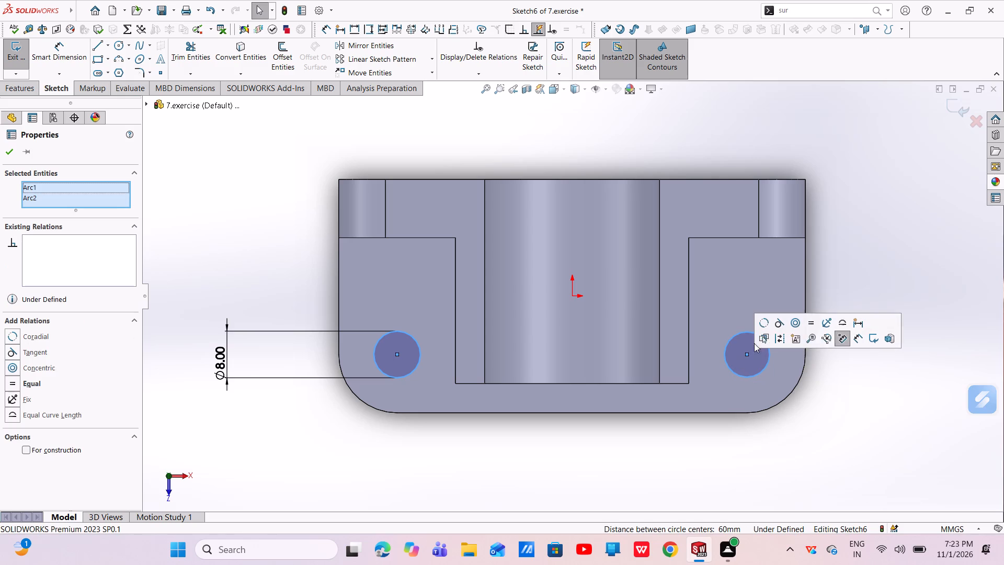
{"action": "left_click", "coordinate": [807, 323]}
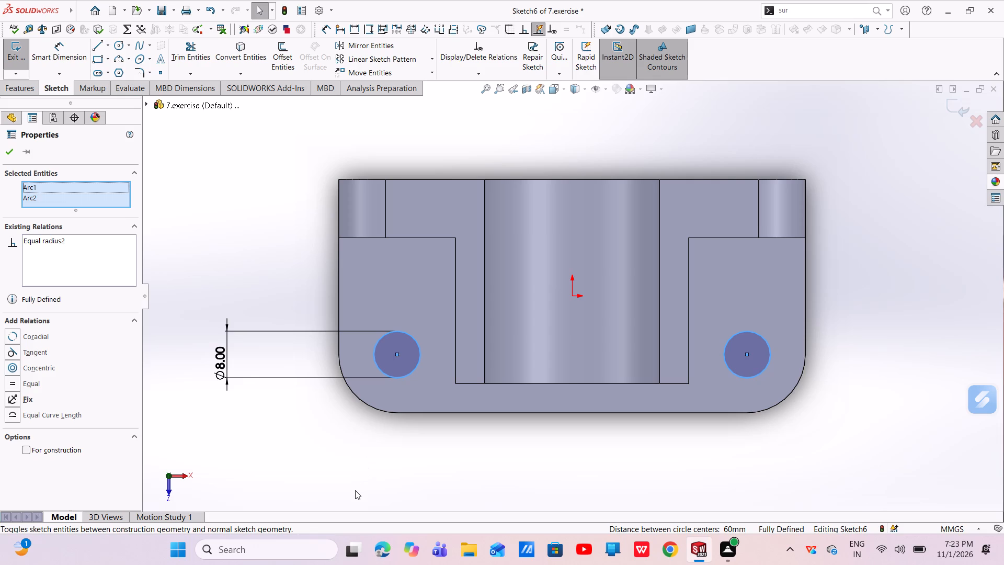
{"action": "key", "text": "Escape"}
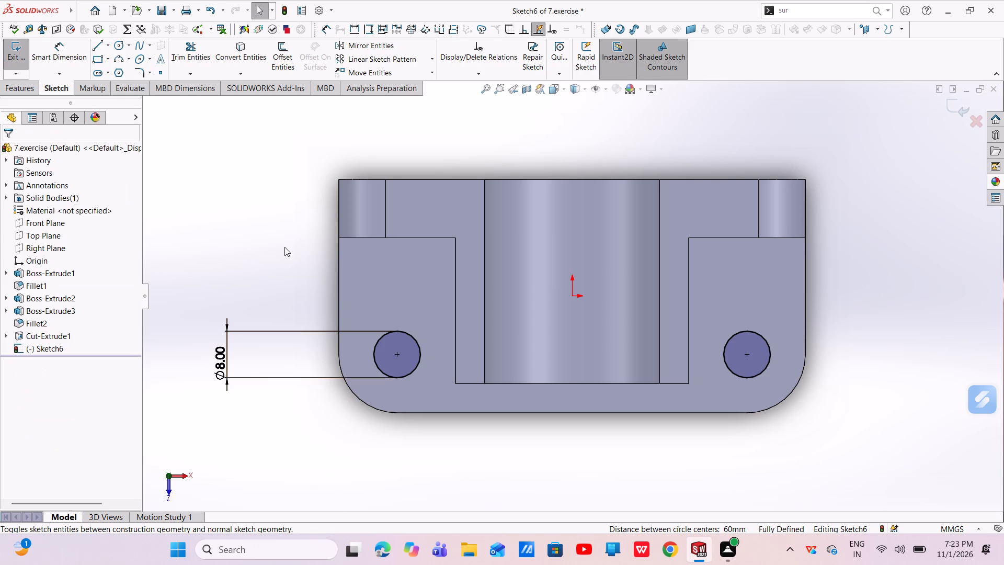
Extrude-cut both plate-corner circles down through the base plate with a blind depth of 62 mm.
{"action": "left_click", "coordinate": [2, 87]}
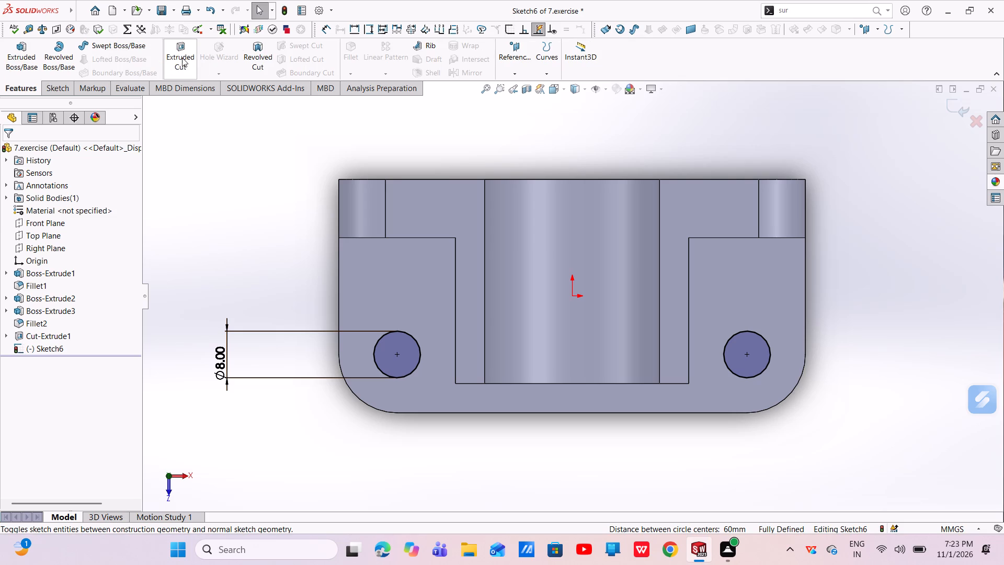
{"action": "left_click", "coordinate": [182, 58]}
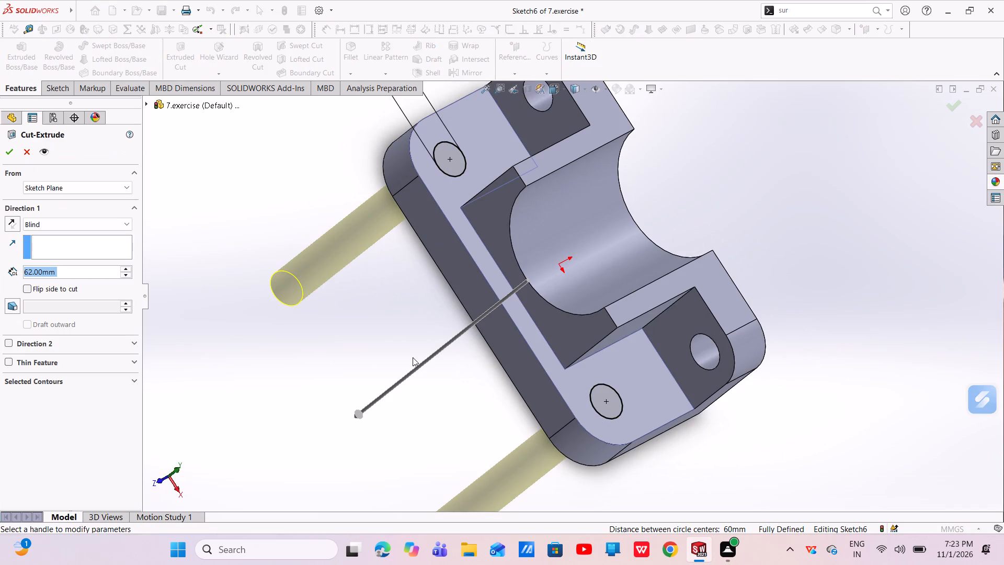
{"action": "left_click", "coordinate": [11, 145]}
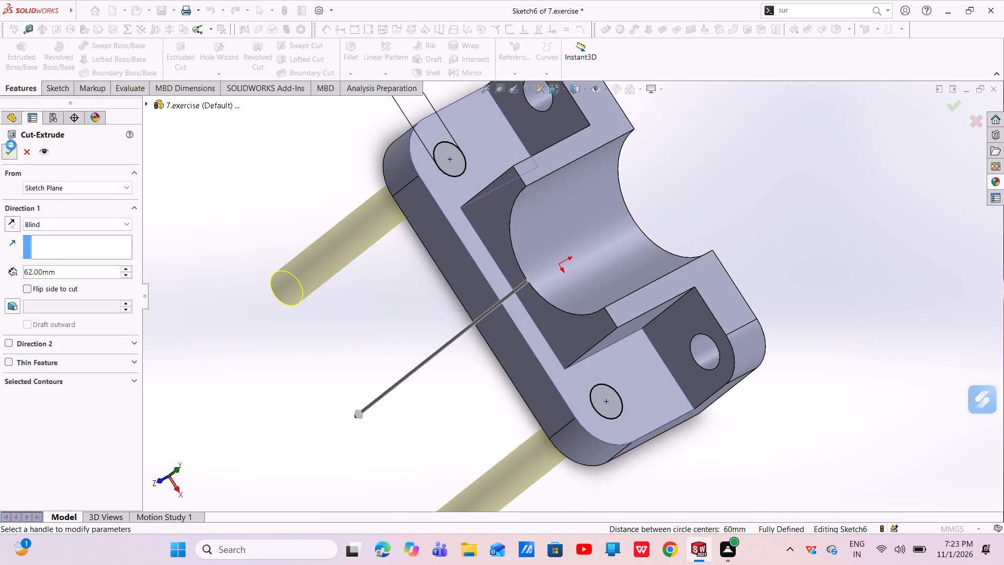
Inspect the finished part from all sides, examining the plate-corner holes, the side-wall holes and the semicircular recess.
{"action": "scroll", "coordinate": [539, 374], "scroll_direction": "up", "scroll_amount": 1}
{"action": "middle_click_drag", "start_coordinate": [557, 356], "coordinate": [485, 435]}
{"action": "scroll", "coordinate": [548, 348], "scroll_direction": "down", "scroll_amount": 5}
{"action": "middle_click_drag", "start_coordinate": [568, 390], "coordinate": [637, 343]}
{"action": "scroll", "coordinate": [634, 347], "scroll_direction": "up", "scroll_amount": 3}
{"action": "middle_click_drag", "start_coordinate": [609, 348], "coordinate": [587, 349]}
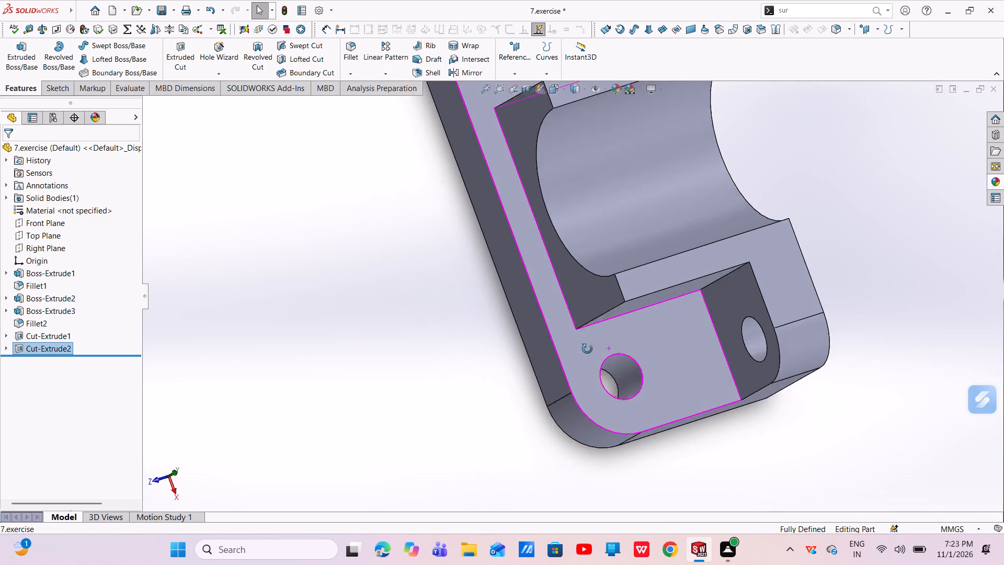
{"action": "middle_click_drag", "start_coordinate": [587, 349], "coordinate": [573, 350]}
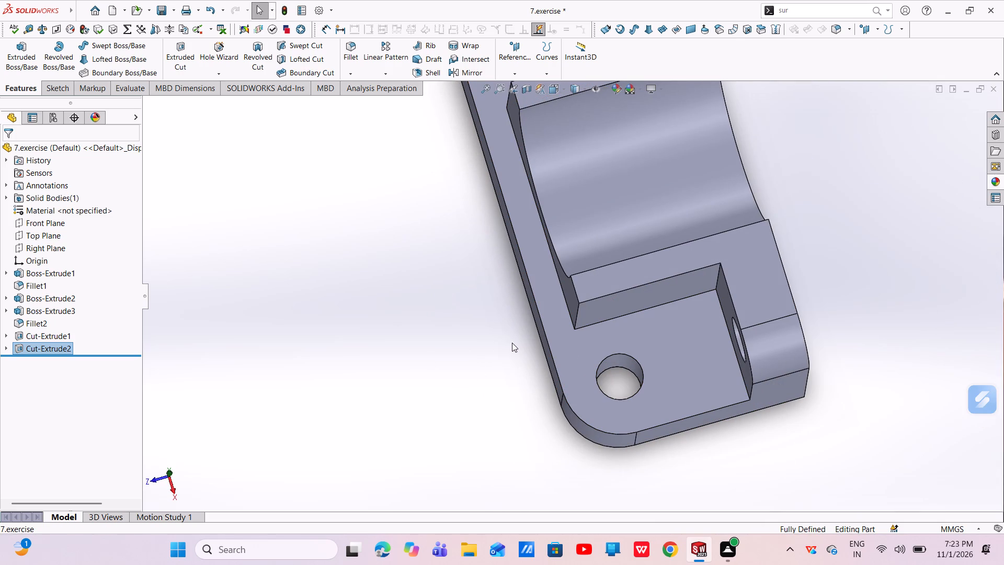
{"action": "scroll", "coordinate": [512, 343], "scroll_direction": "up", "scroll_amount": 3}
{"action": "middle_click_drag", "start_coordinate": [512, 343], "coordinate": [793, 303]}
{"action": "scroll", "coordinate": [512, 343], "scroll_direction": "up", "scroll_amount": 1}
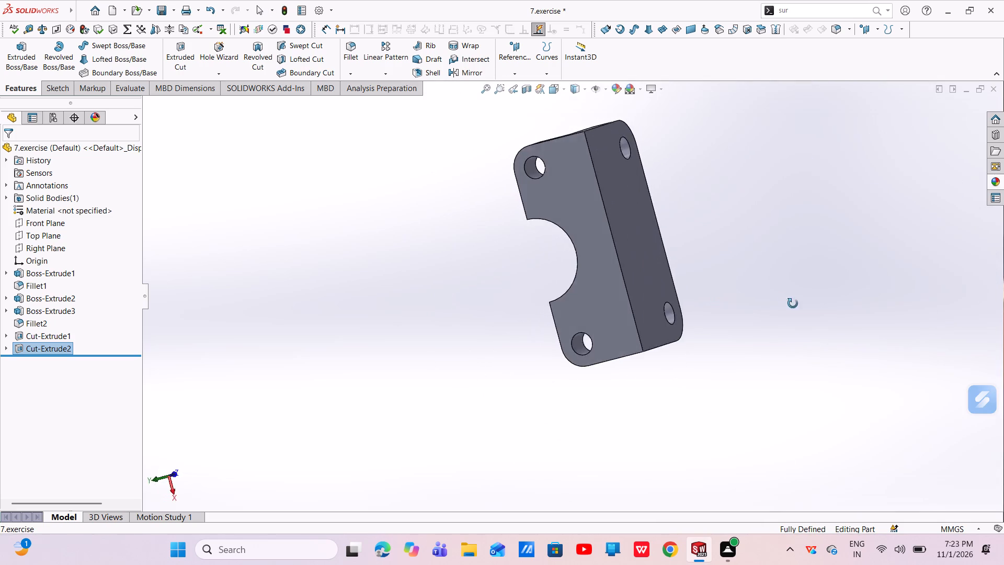
{"action": "middle_click_drag", "start_coordinate": [793, 303], "coordinate": [575, 442]}
{"action": "scroll", "coordinate": [607, 281], "scroll_direction": "down", "scroll_amount": 4}
{"action": "scroll", "coordinate": [607, 281], "scroll_direction": "up", "scroll_amount": 6}
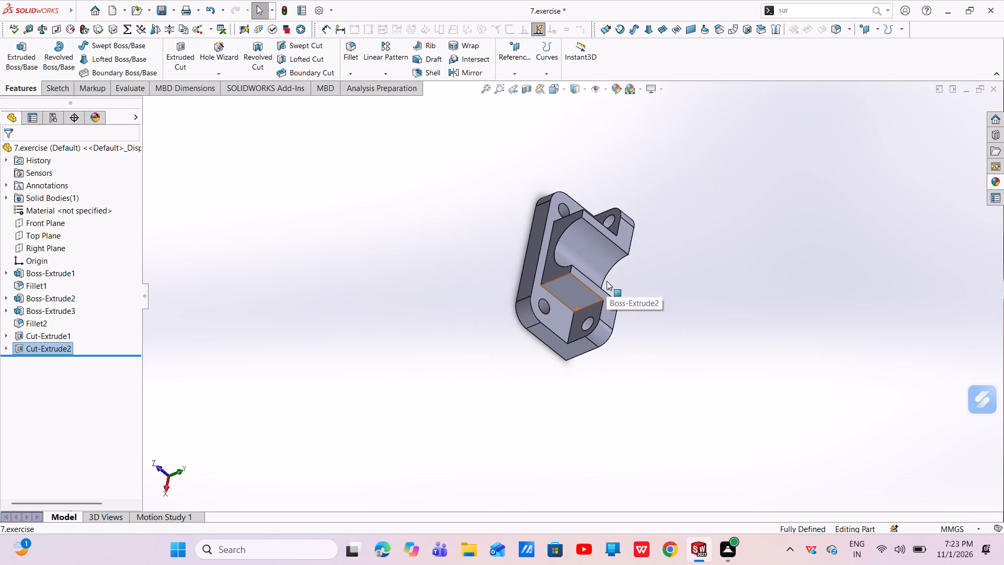
{"action": "middle_click_drag", "start_coordinate": [679, 219], "coordinate": [803, 481]}
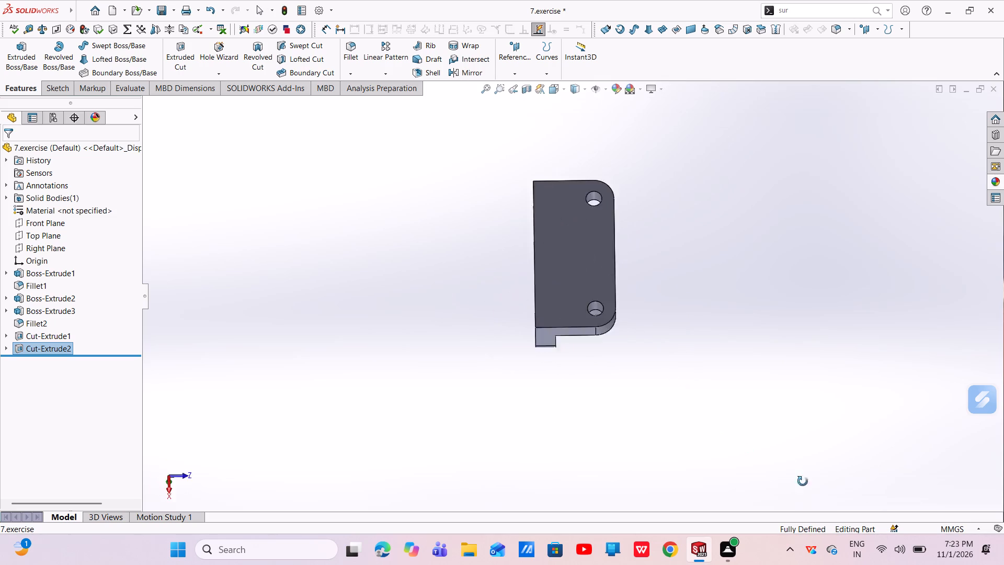
{"action": "middle_click_drag", "start_coordinate": [803, 481], "coordinate": [862, 235]}
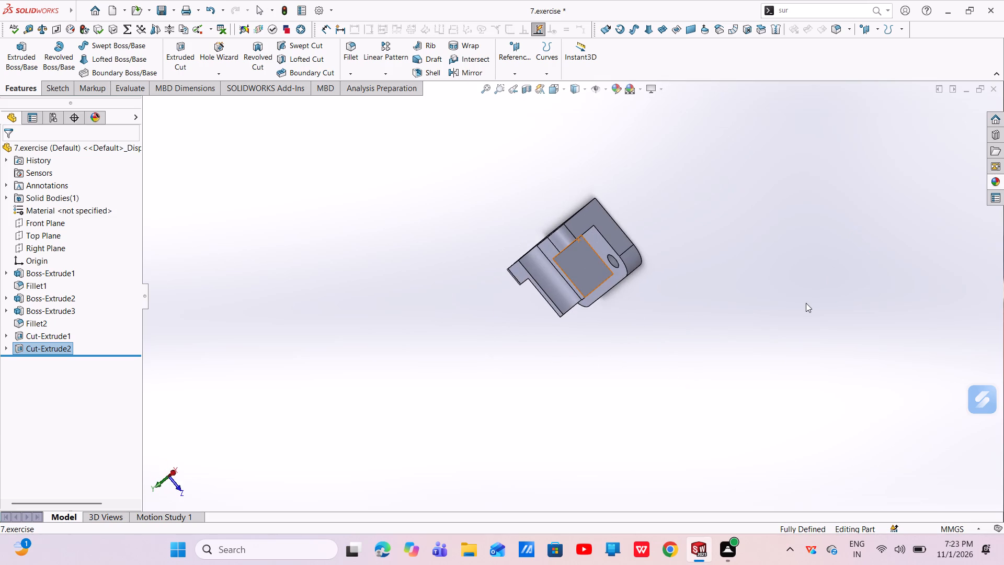
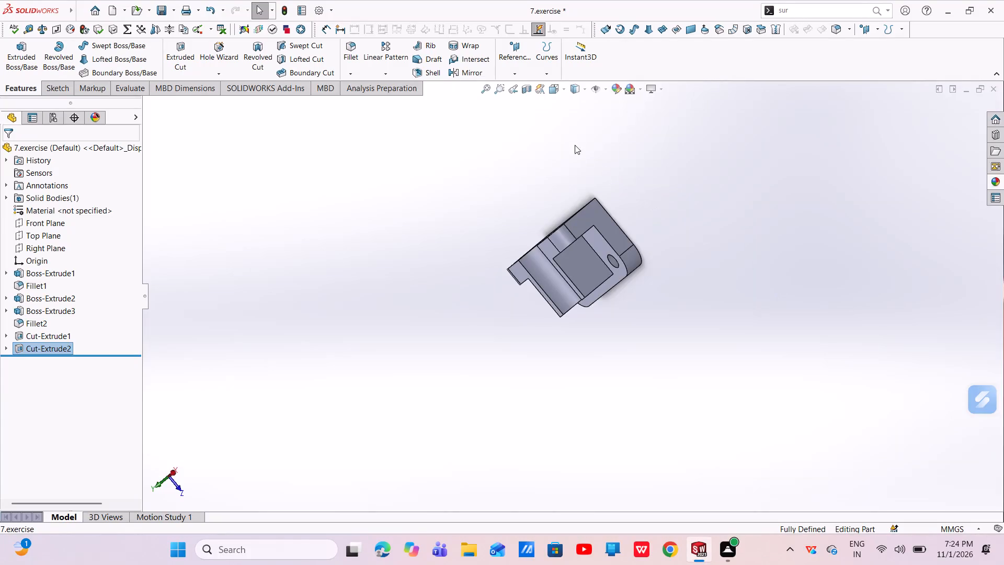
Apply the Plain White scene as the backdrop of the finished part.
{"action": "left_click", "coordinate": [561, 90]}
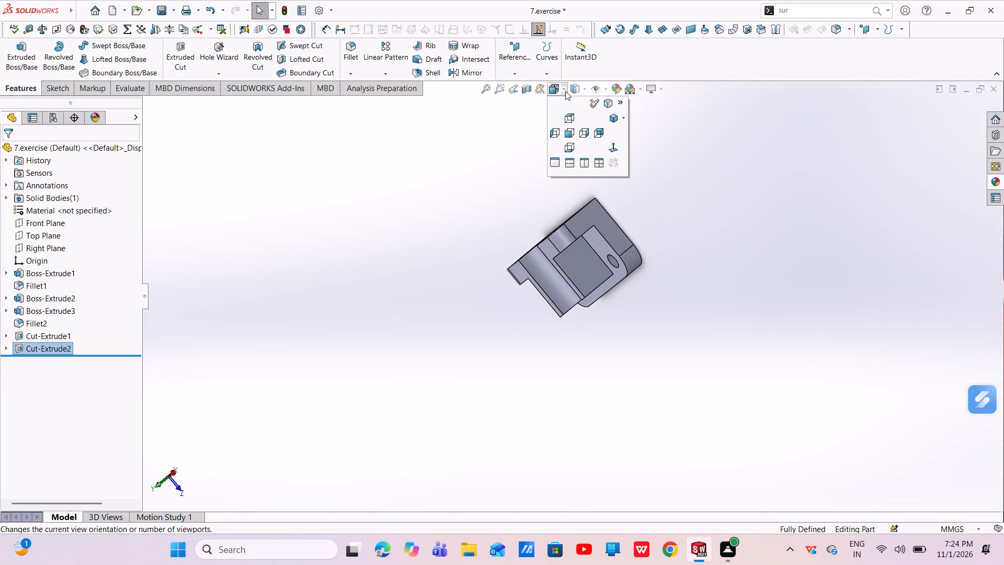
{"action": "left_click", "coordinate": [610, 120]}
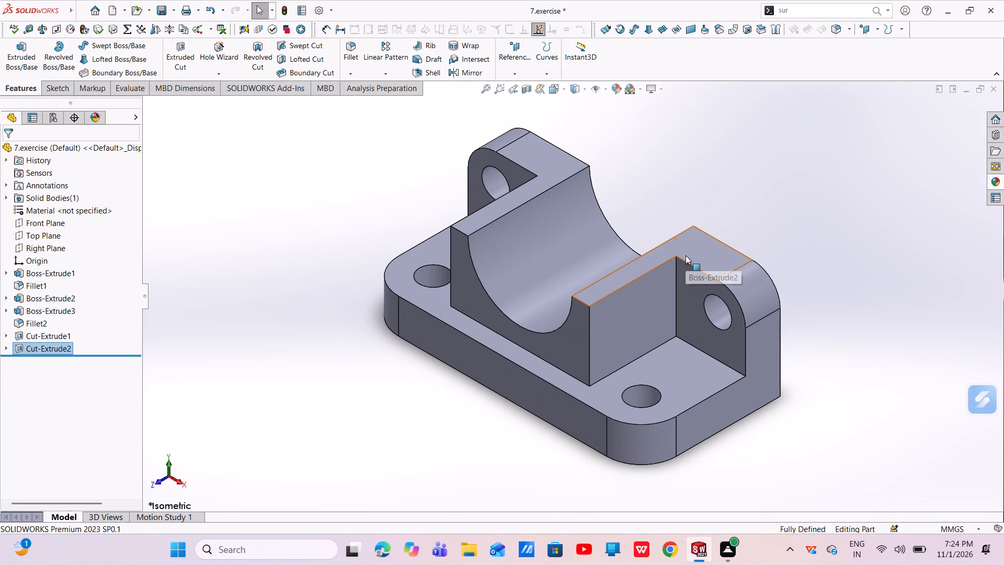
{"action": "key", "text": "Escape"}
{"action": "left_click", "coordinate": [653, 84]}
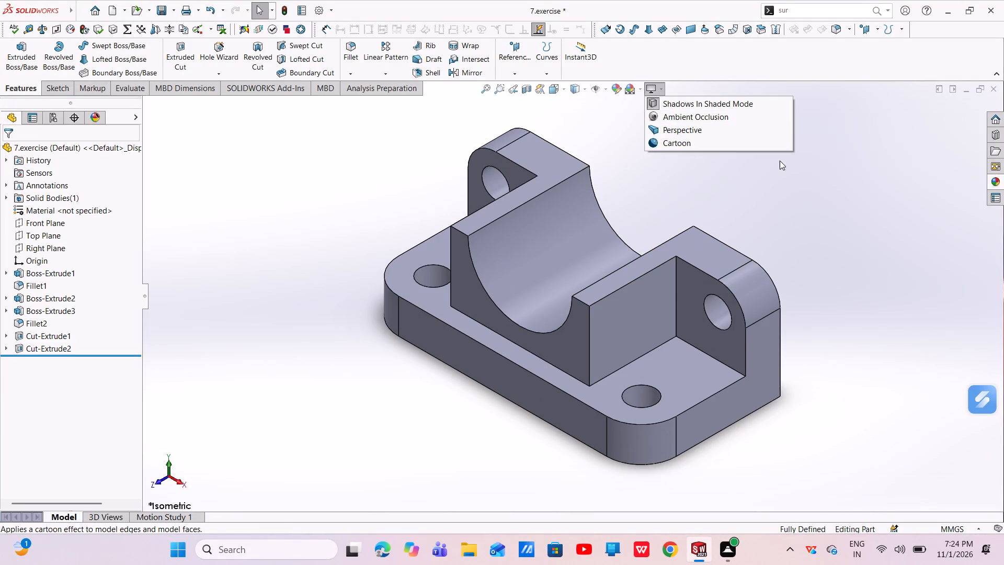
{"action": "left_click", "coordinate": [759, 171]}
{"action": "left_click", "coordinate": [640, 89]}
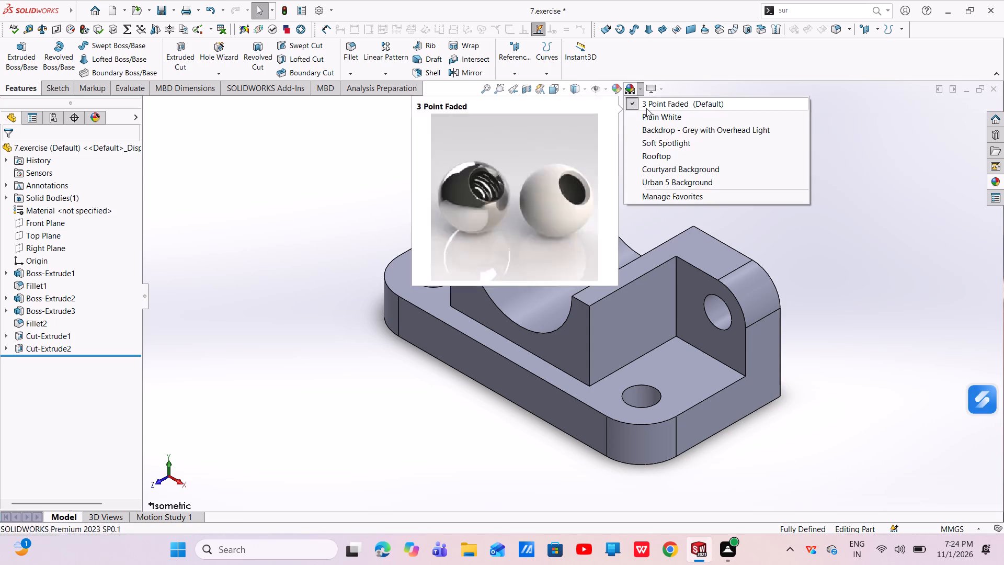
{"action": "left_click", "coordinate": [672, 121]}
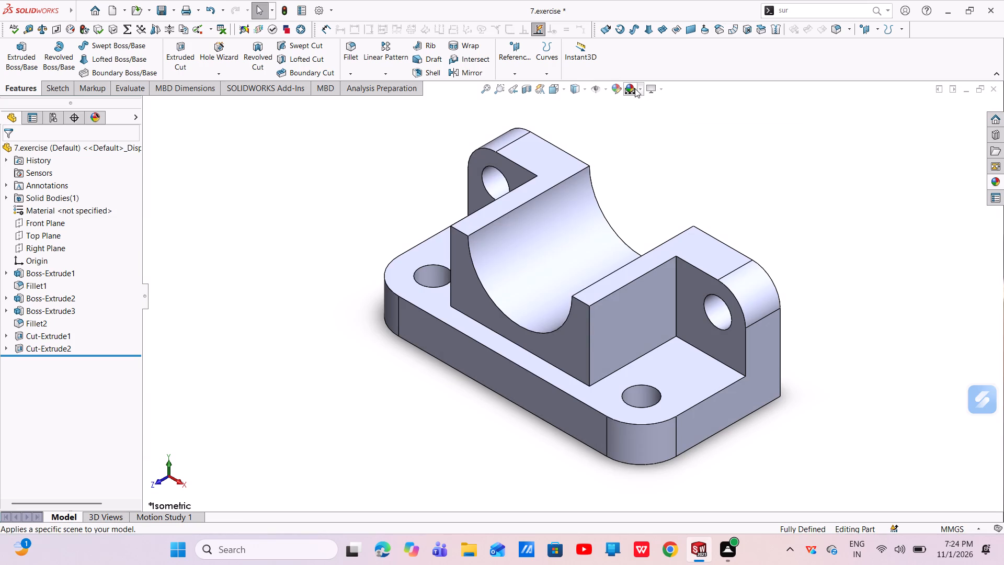
Apply the blue polished ABS plastic appearance from the High Gloss plastics to the base plate feature, Boss-Extrude1.
{"action": "scroll", "coordinate": [660, 275], "scroll_direction": "up", "scroll_amount": 2}
{"action": "middle_click_drag", "start_coordinate": [643, 319], "coordinate": [805, 359]}
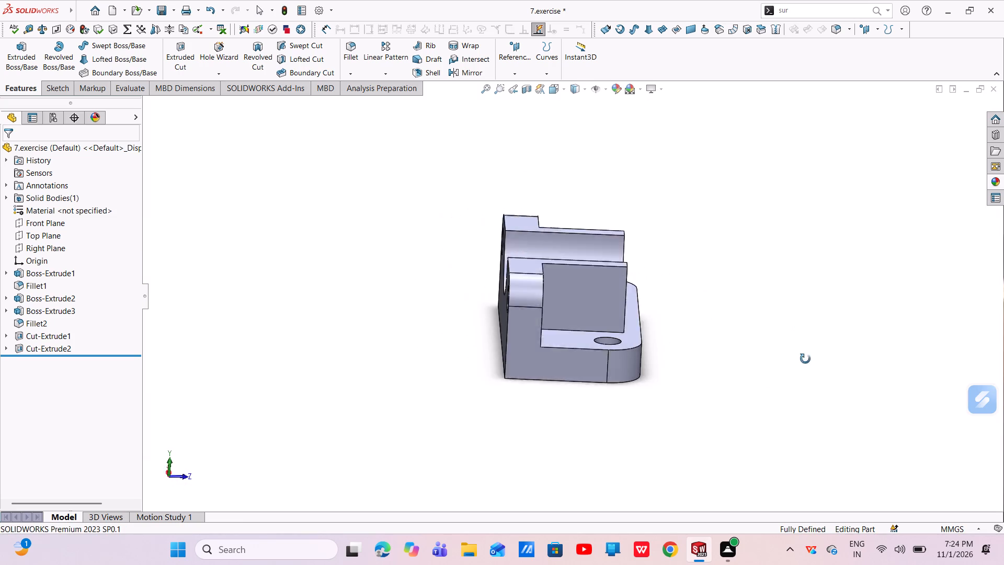
{"action": "middle_click_drag", "start_coordinate": [805, 359], "coordinate": [811, 379]}
{"action": "middle_click_drag", "start_coordinate": [508, 292], "coordinate": [586, 356]}
{"action": "middle_click_drag", "start_coordinate": [570, 364], "coordinate": [533, 377]}
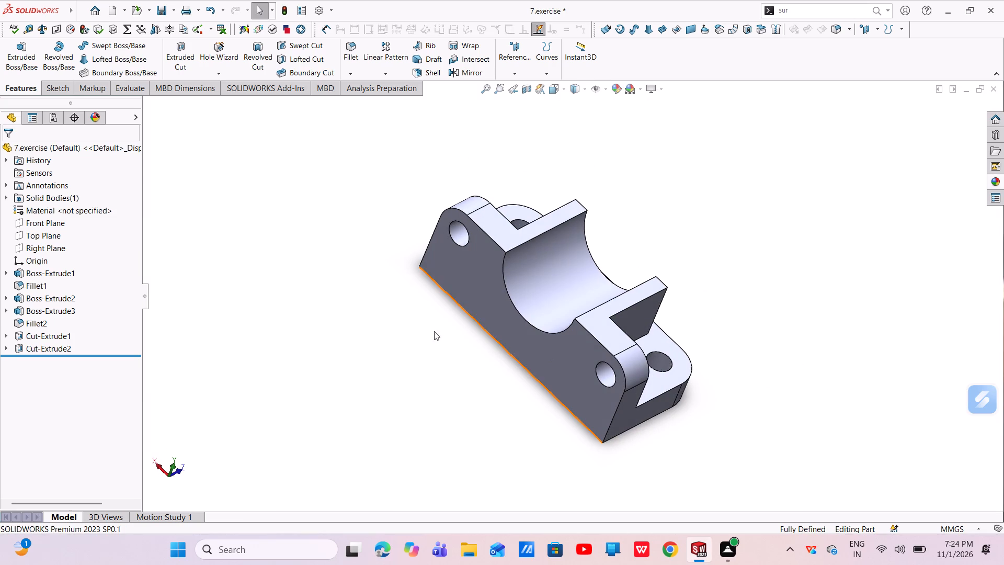
{"action": "left_click", "coordinate": [55, 272]}
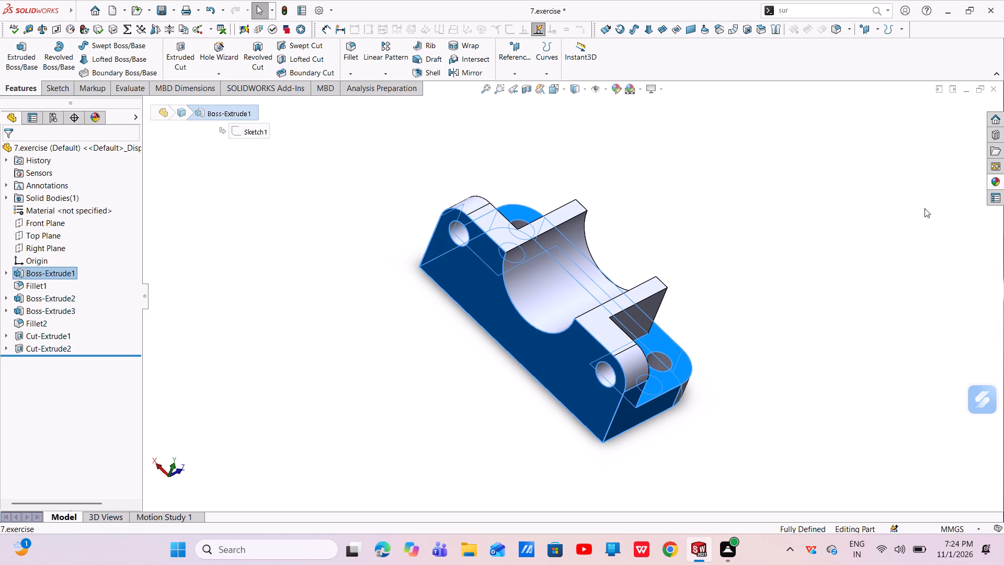
{"action": "left_click", "coordinate": [993, 178]}
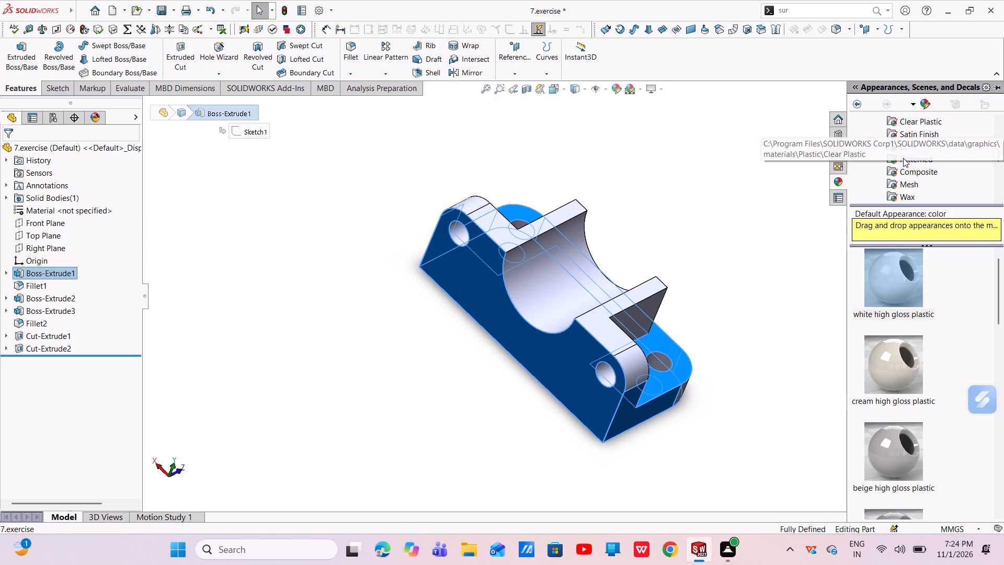
{"action": "scroll", "coordinate": [903, 158], "scroll_direction": "up", "scroll_amount": 6}
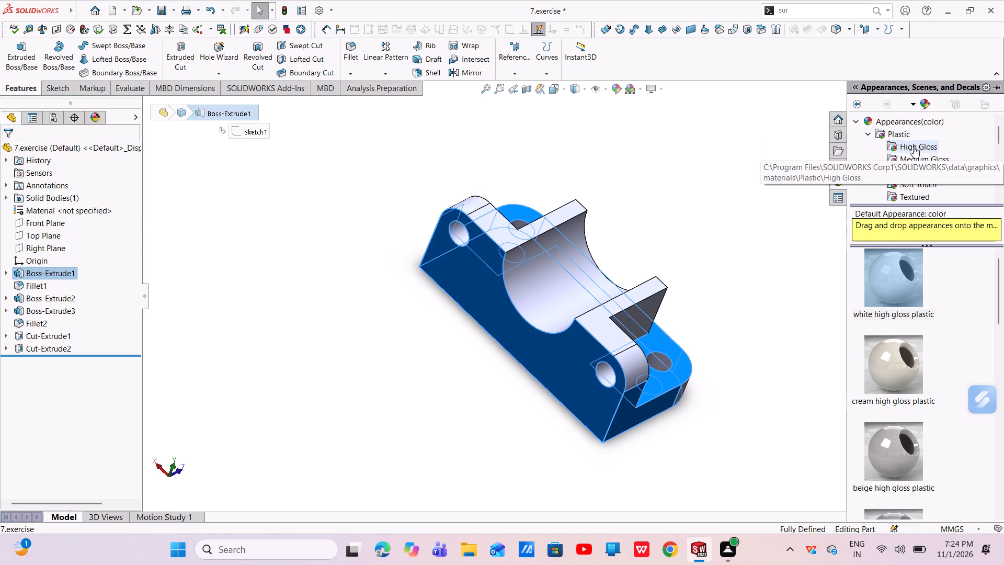
{"action": "double_click", "coordinate": [914, 146]}
{"action": "scroll", "coordinate": [908, 347], "scroll_direction": "down", "scroll_amount": 13}
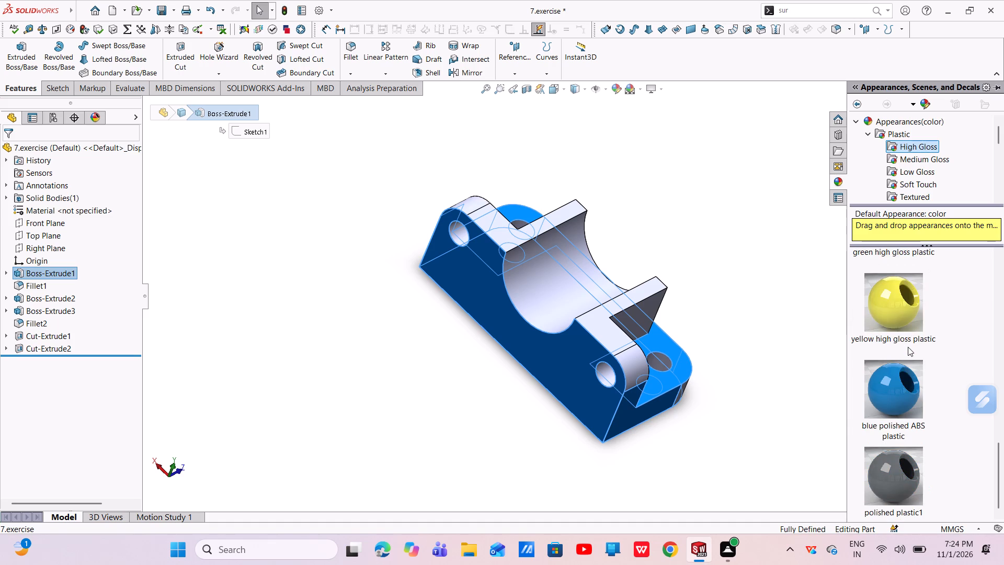
{"action": "scroll", "coordinate": [908, 347], "scroll_direction": "down", "scroll_amount": 3}
{"action": "double_click", "coordinate": [898, 400]}
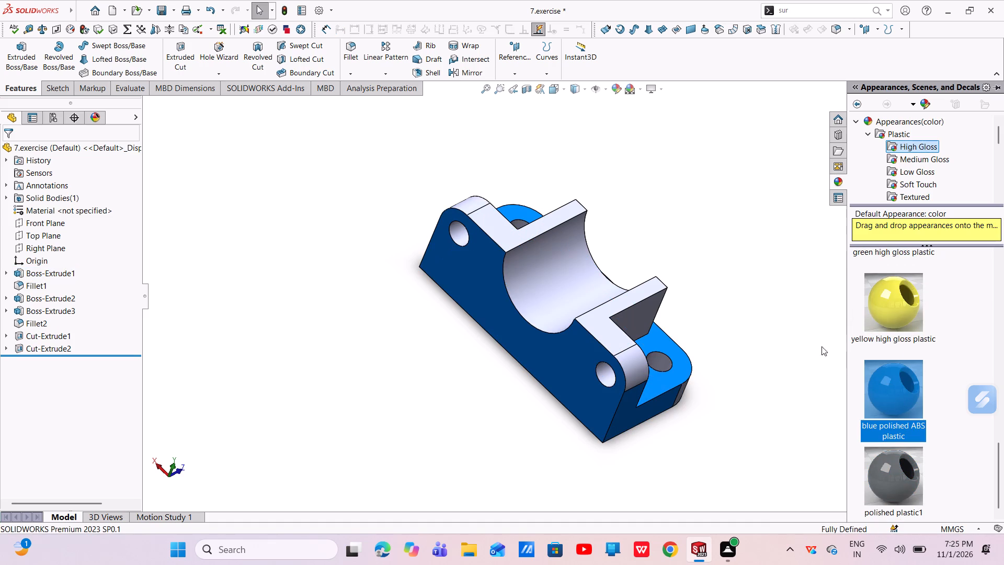
Apply the yellow high gloss plastic appearance to the whole part, with no feature selected.
{"action": "double_click", "coordinate": [913, 298]}
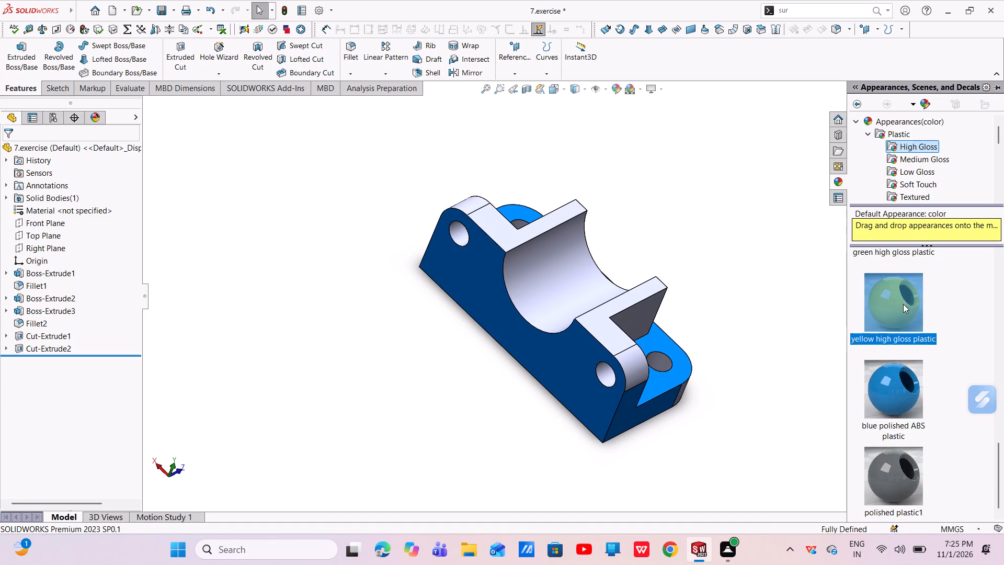
{"action": "triple_click", "coordinate": [903, 304]}
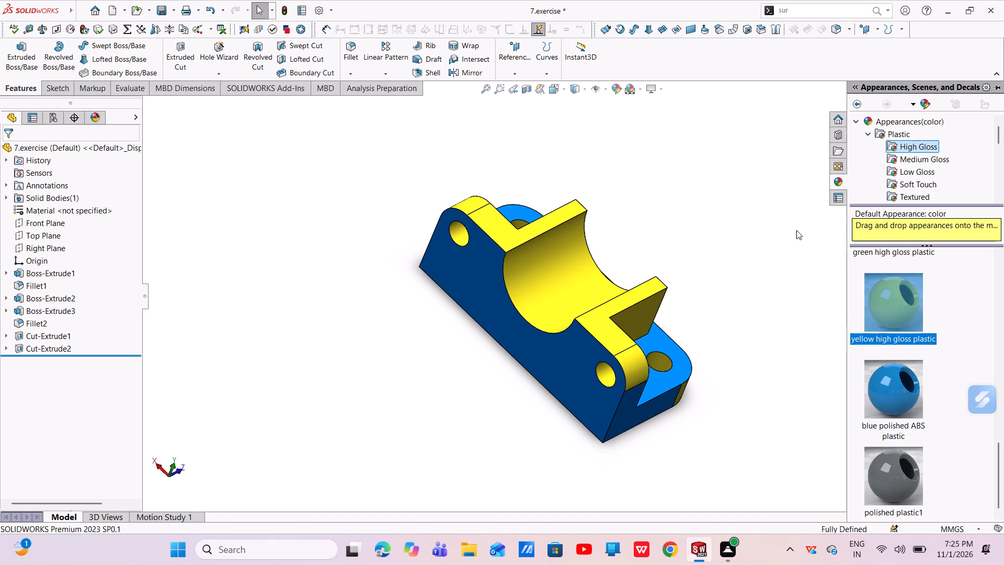
{"action": "left_click", "coordinate": [796, 230]}
Switch the part's backdrop to the Soft Spotlight scene.
{"action": "middle_click_drag", "start_coordinate": [714, 353], "coordinate": [906, 309]}
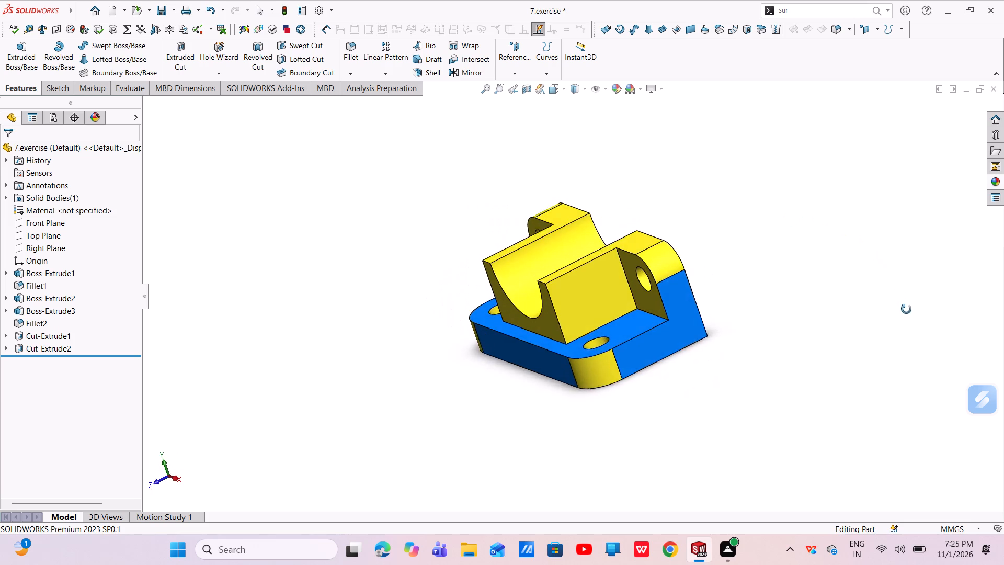
{"action": "middle_click_drag", "start_coordinate": [906, 309], "coordinate": [778, 518]}
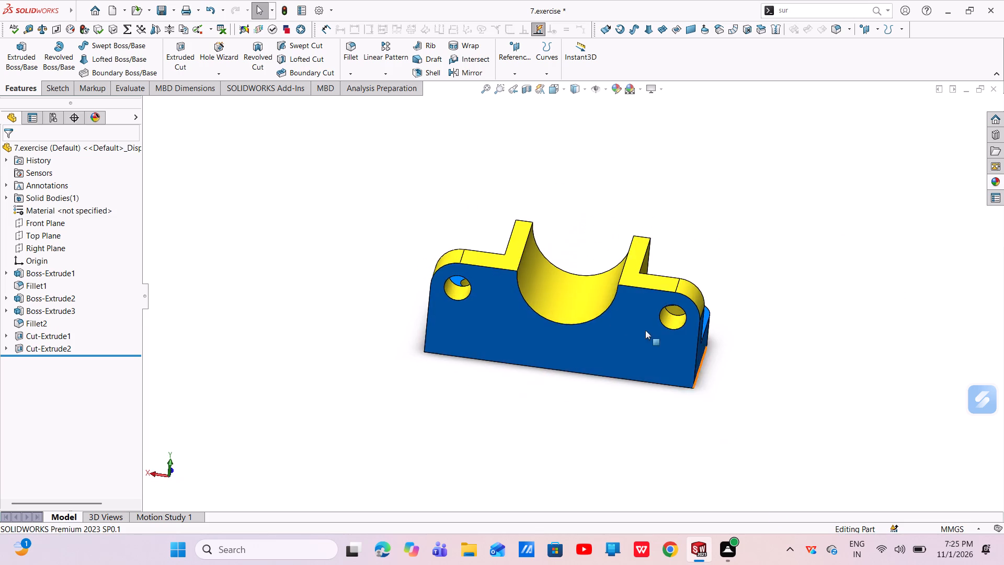
{"action": "scroll", "coordinate": [586, 309], "scroll_direction": "down", "scroll_amount": 4}
{"action": "scroll", "coordinate": [609, 325], "scroll_direction": "up", "scroll_amount": 4}
{"action": "middle_click_drag", "start_coordinate": [607, 332], "coordinate": [768, 384]}
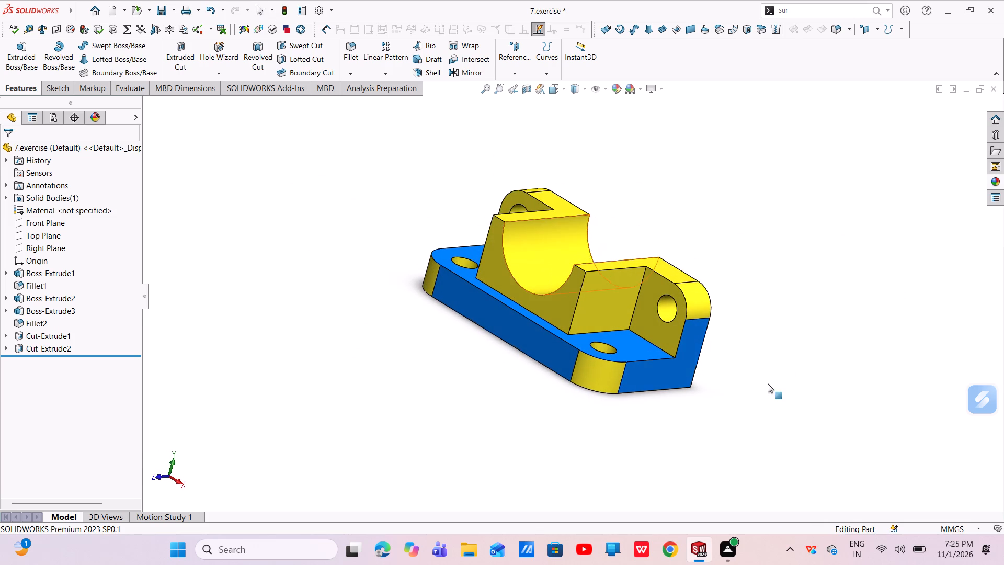
{"action": "left_click", "coordinate": [641, 92]}
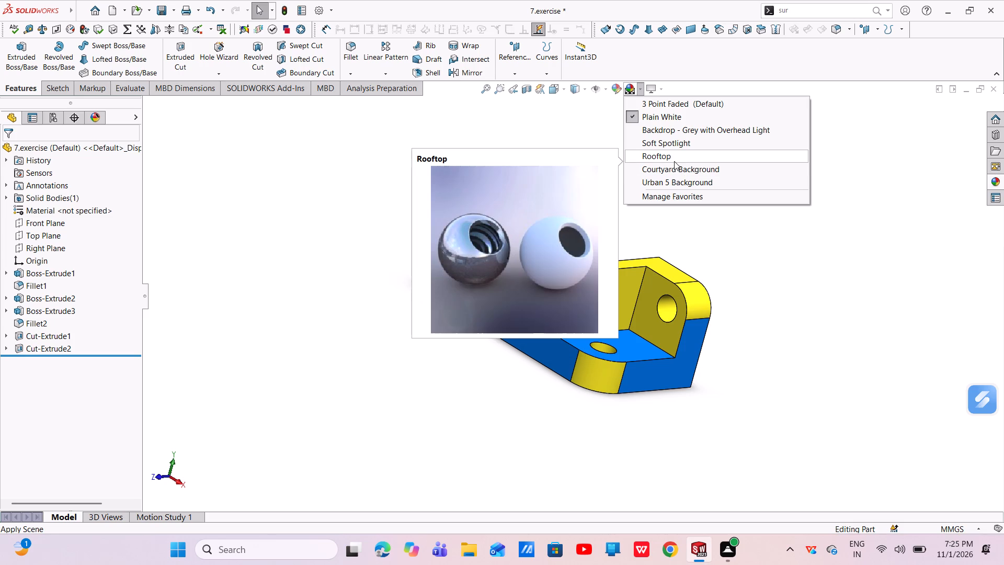
{"action": "left_click", "coordinate": [671, 148]}
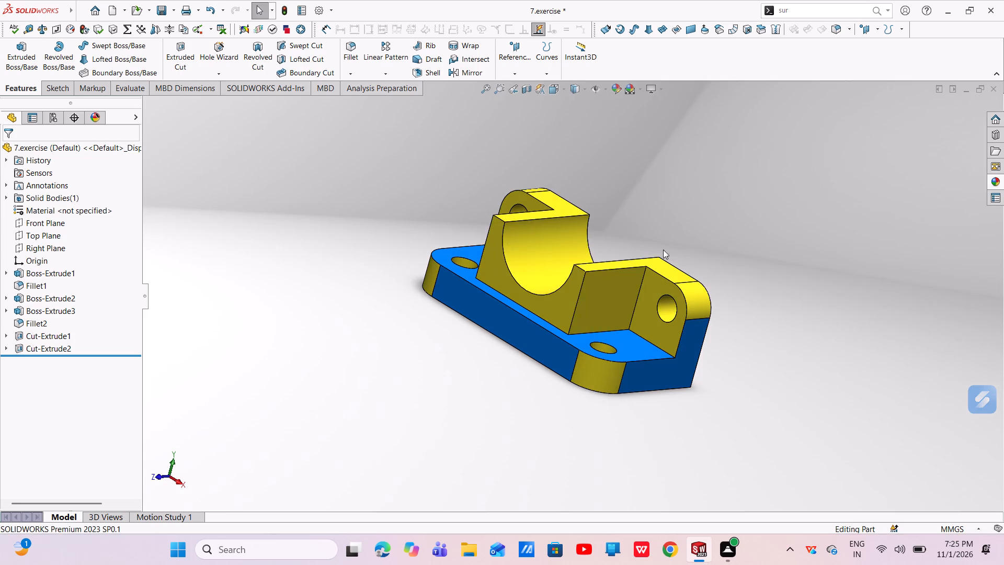
Inspect the coloured part from all sides, examining the base plate, side-wall holes and semicircular recess against the backdrop.
{"action": "middle_click_drag", "start_coordinate": [654, 272], "coordinate": [862, 364]}
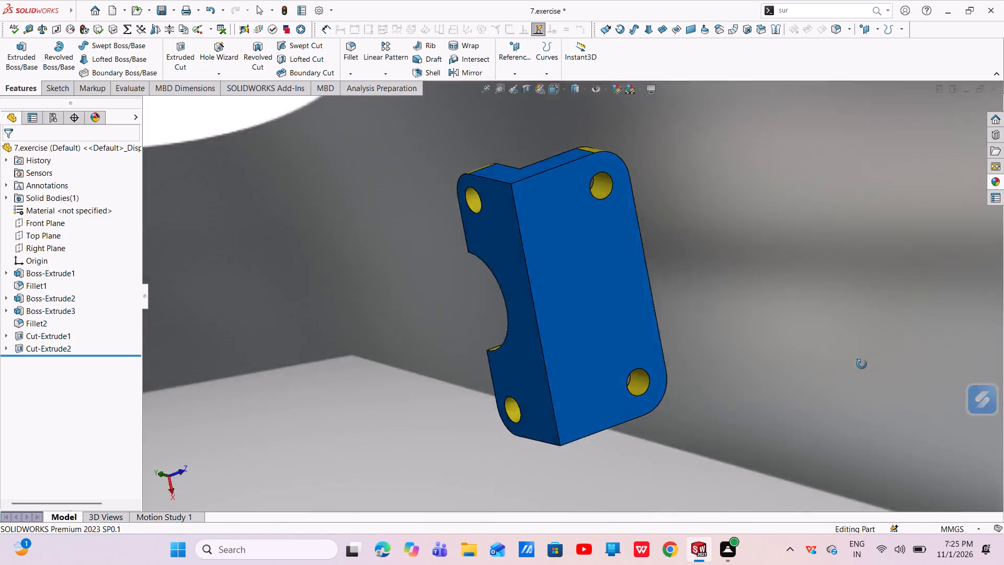
{"action": "middle_click_drag", "start_coordinate": [862, 364], "coordinate": [971, 303]}
{"action": "scroll", "coordinate": [561, 335], "scroll_direction": "up", "scroll_amount": 3}
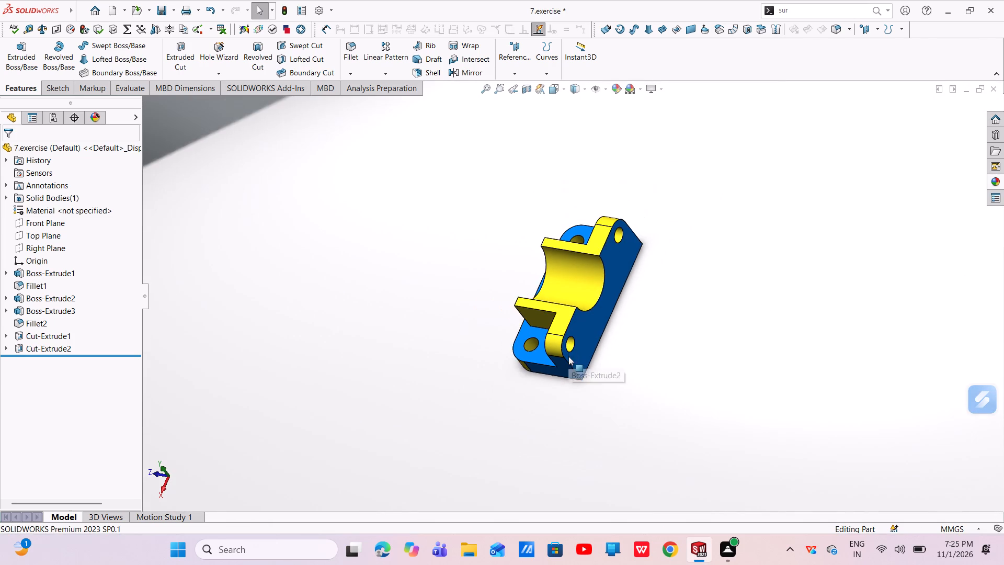
{"action": "middle_click_drag", "start_coordinate": [567, 355], "coordinate": [622, 257]}
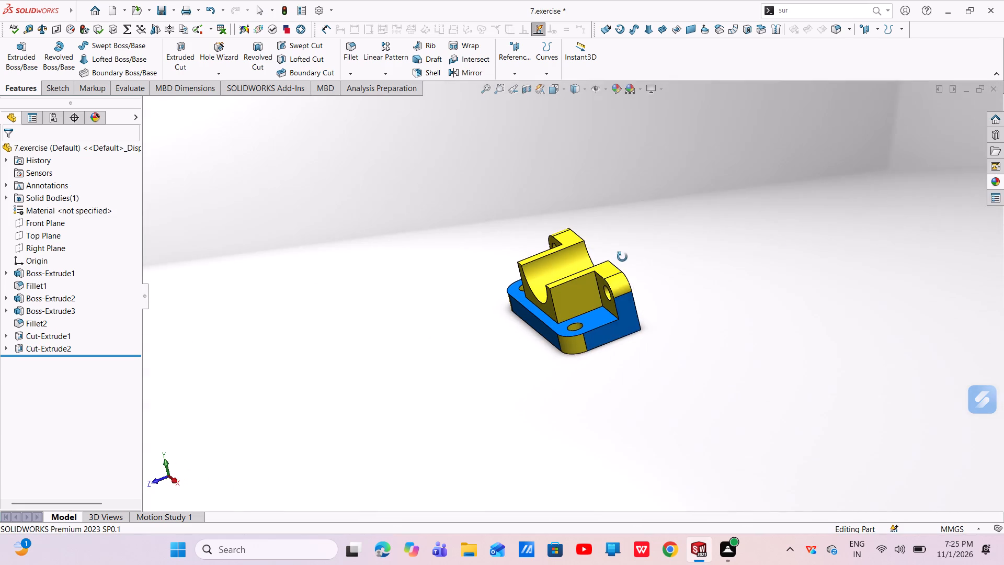
{"action": "middle_click_drag", "start_coordinate": [622, 257], "coordinate": [631, 264]}
{"action": "scroll", "coordinate": [602, 348], "scroll_direction": "down", "scroll_amount": 5}
{"action": "middle_click_drag", "start_coordinate": [572, 343], "coordinate": [589, 265]}
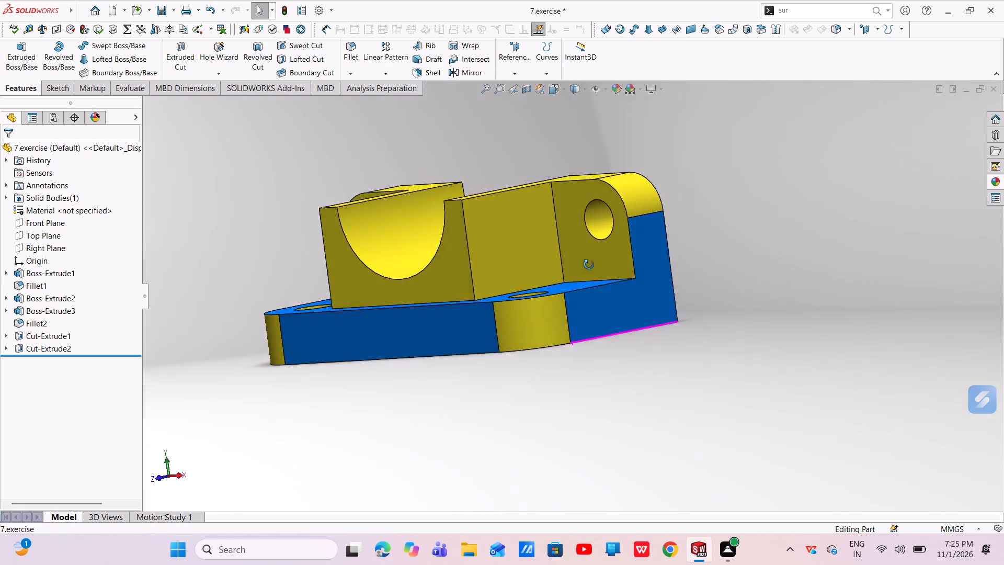
{"action": "middle_click_drag", "start_coordinate": [589, 265], "coordinate": [754, 227]}
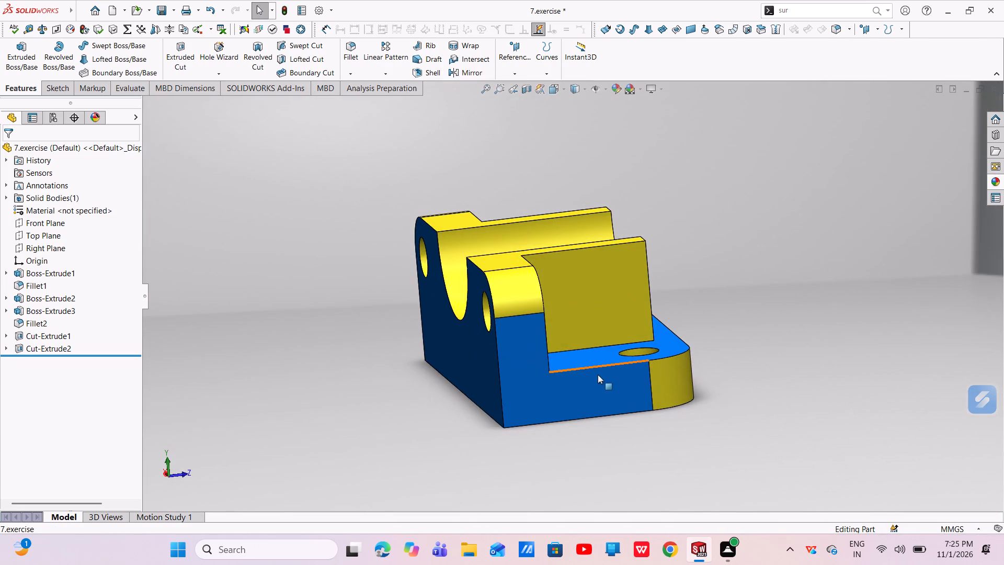
{"action": "middle_click_drag", "start_coordinate": [598, 375], "coordinate": [733, 347]}
{"action": "middle_click", "coordinate": [730, 366]}
{"action": "scroll", "coordinate": [627, 338], "scroll_direction": "up", "scroll_amount": 3}
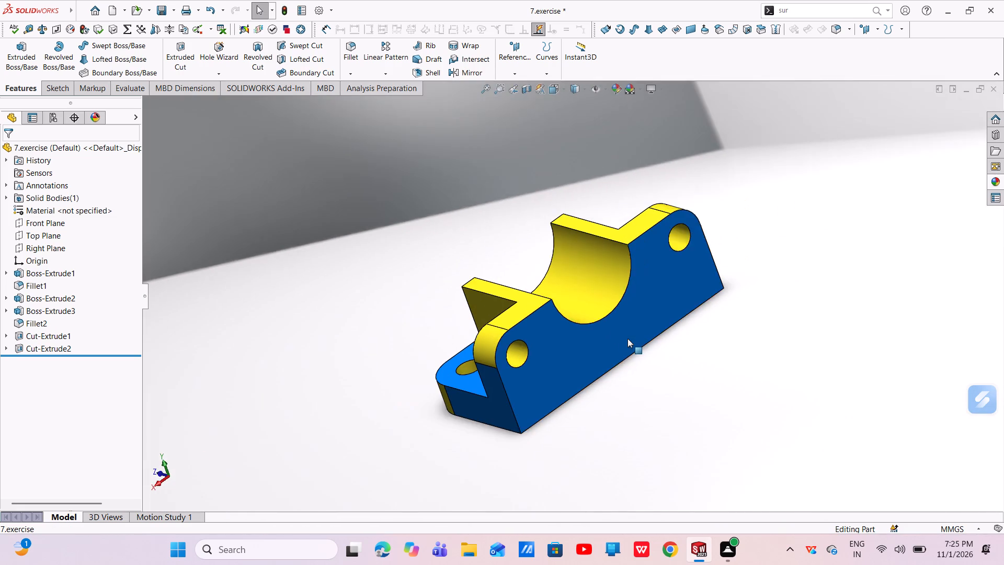
{"action": "middle_click_drag", "start_coordinate": [600, 328], "coordinate": [595, 341]}
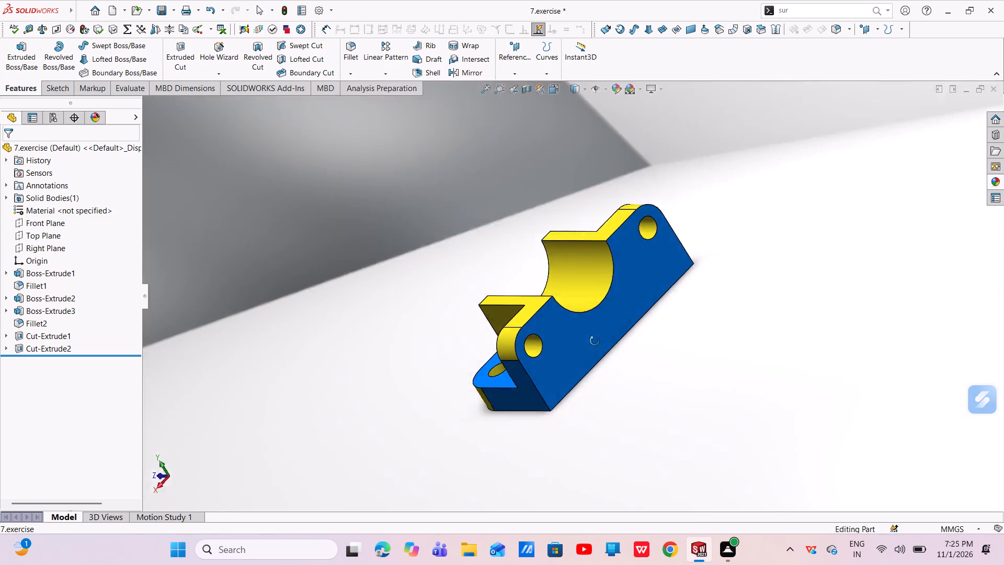
{"action": "middle_click_drag", "start_coordinate": [595, 341], "coordinate": [584, 344]}
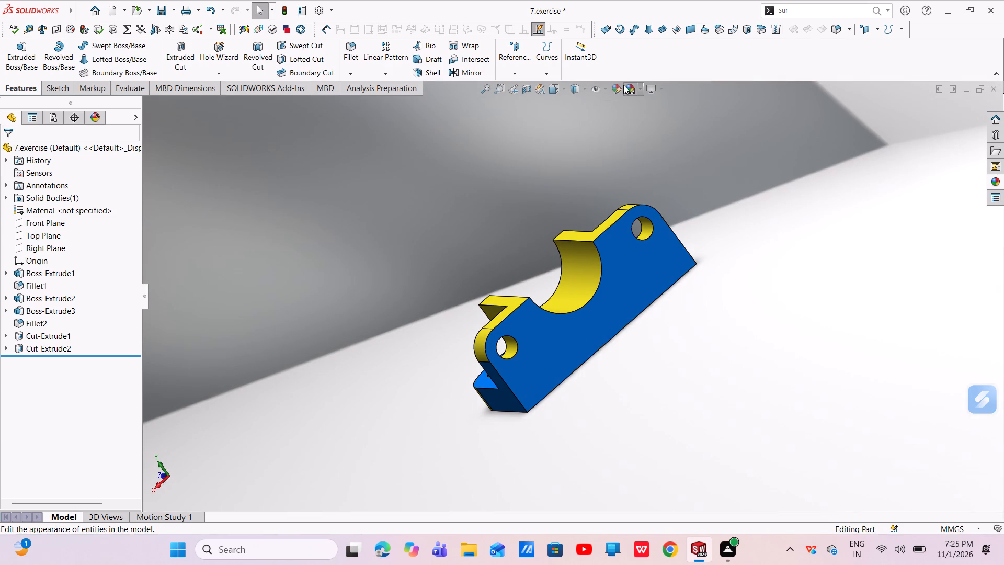
Edit the appearance of the whole 7.exercise part and assign yellow high gloss plastic to it.
{"action": "left_click", "coordinate": [614, 89]}
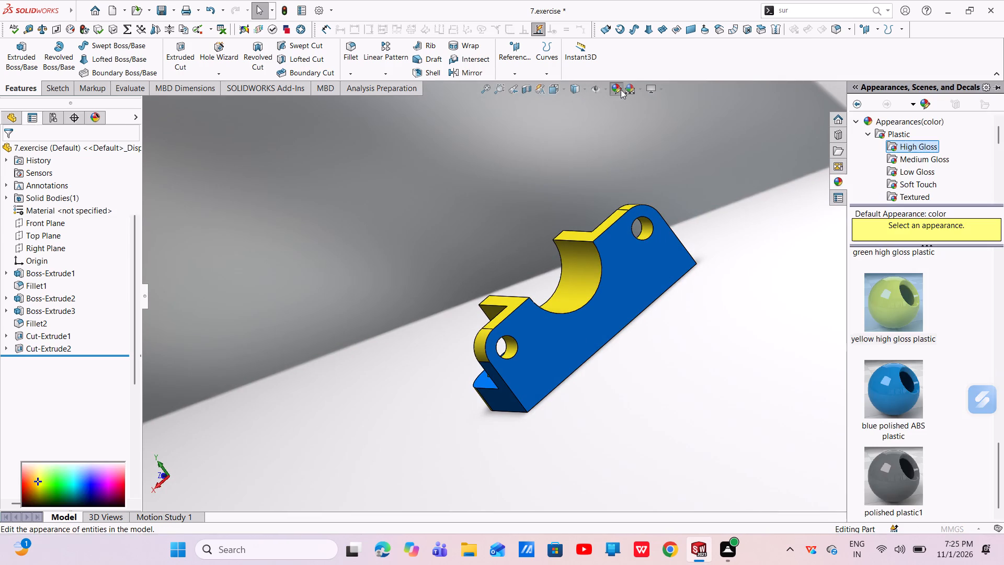
{"action": "double_click", "coordinate": [910, 314]}
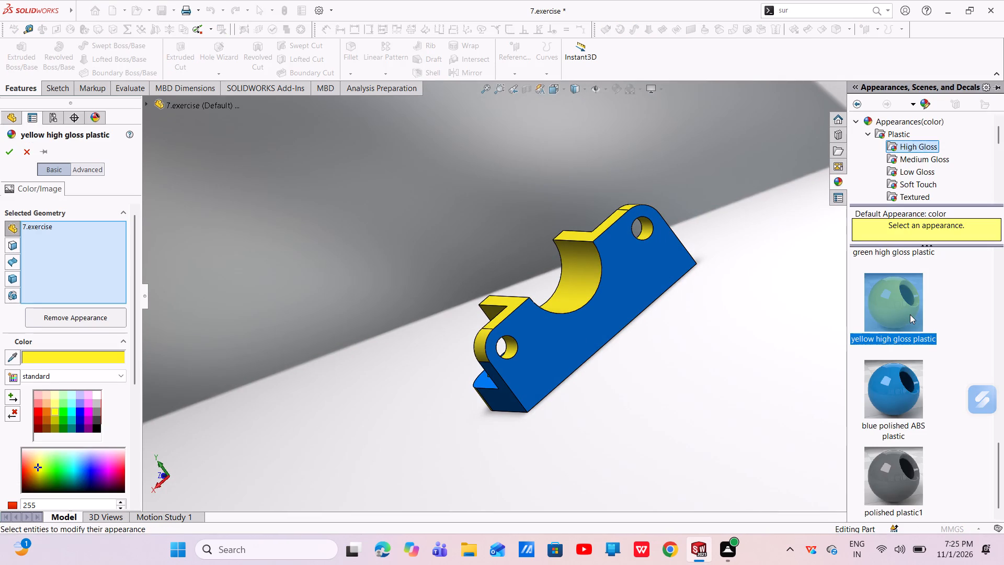
{"action": "left_click", "coordinate": [727, 205]}
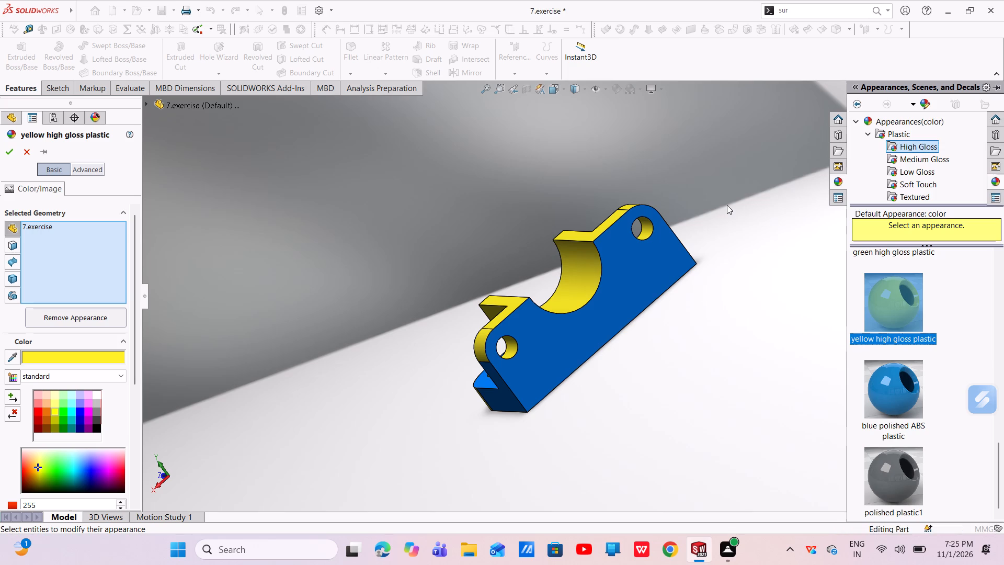
{"action": "left_click", "coordinate": [708, 341]}
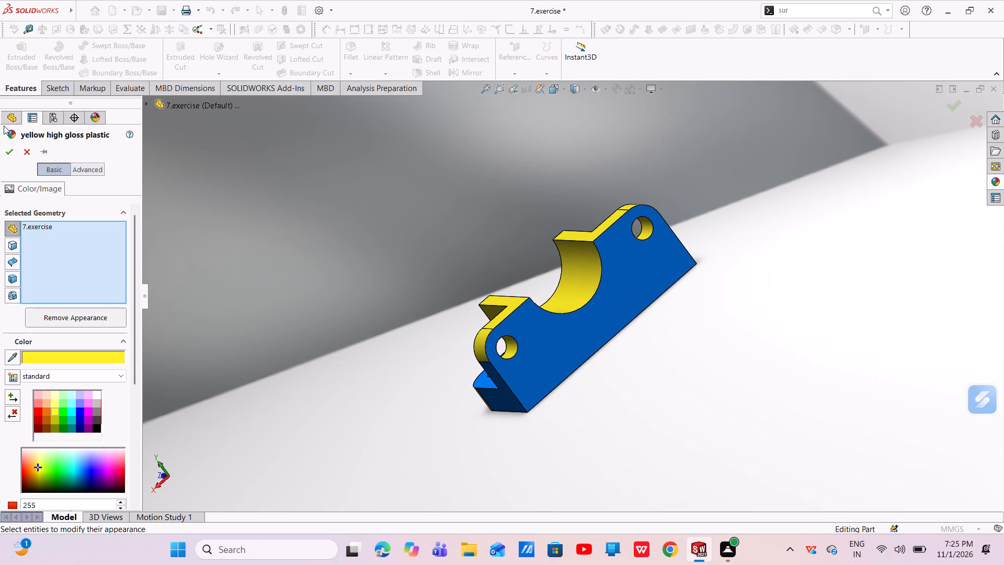
{"action": "left_click", "coordinate": [7, 152]}
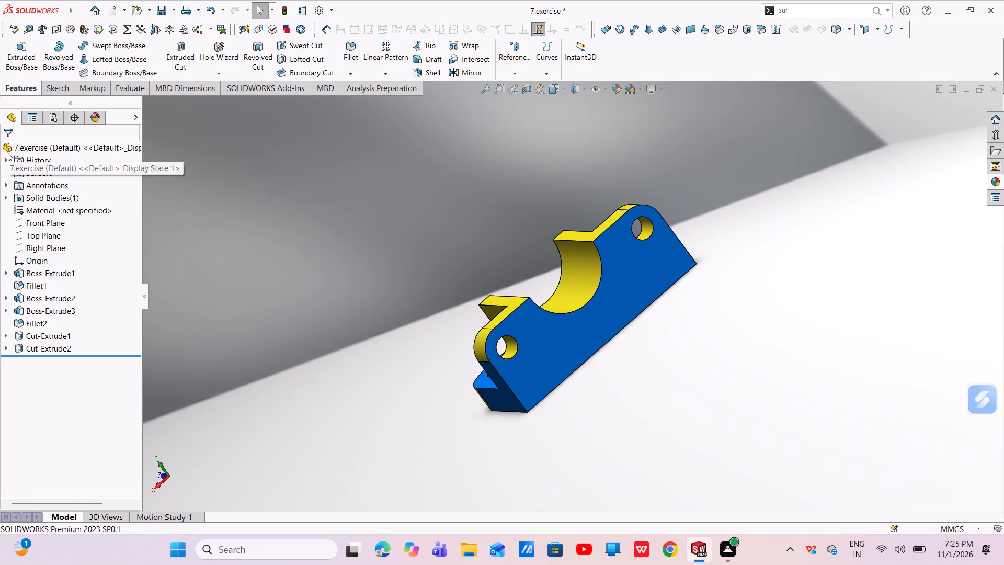
Switch the part's backdrop from Soft Spotlight to the Plain White scene.
{"action": "scroll", "coordinate": [515, 286], "scroll_direction": "up", "scroll_amount": 3}
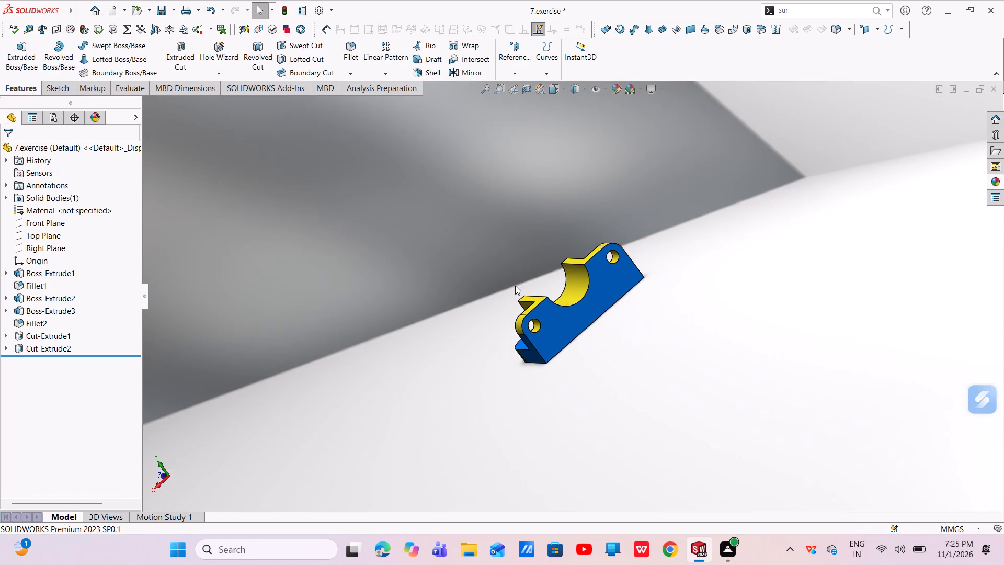
{"action": "middle_click_drag", "start_coordinate": [515, 286], "coordinate": [574, 220]}
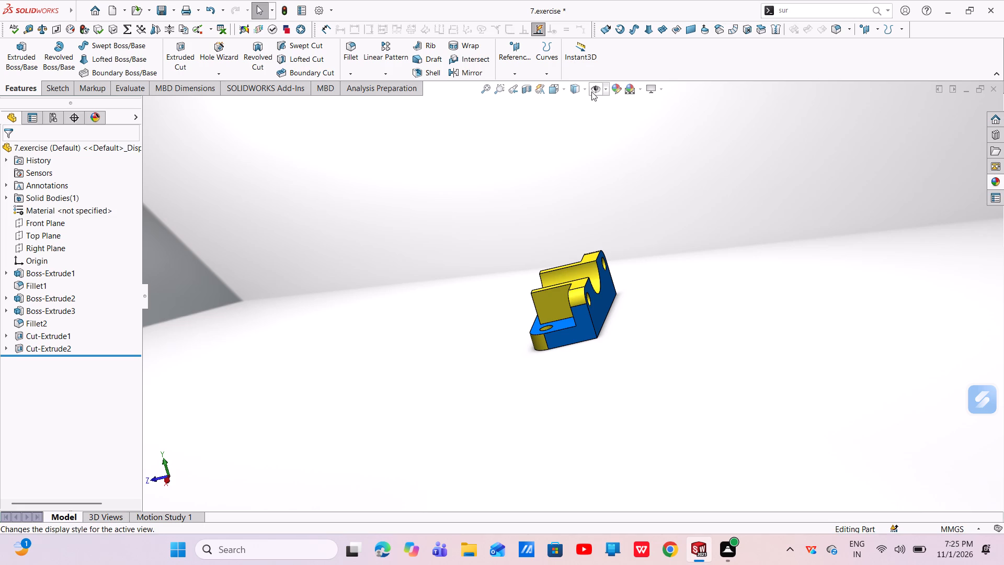
{"action": "left_click", "coordinate": [643, 91]}
{"action": "left_click", "coordinate": [638, 92]}
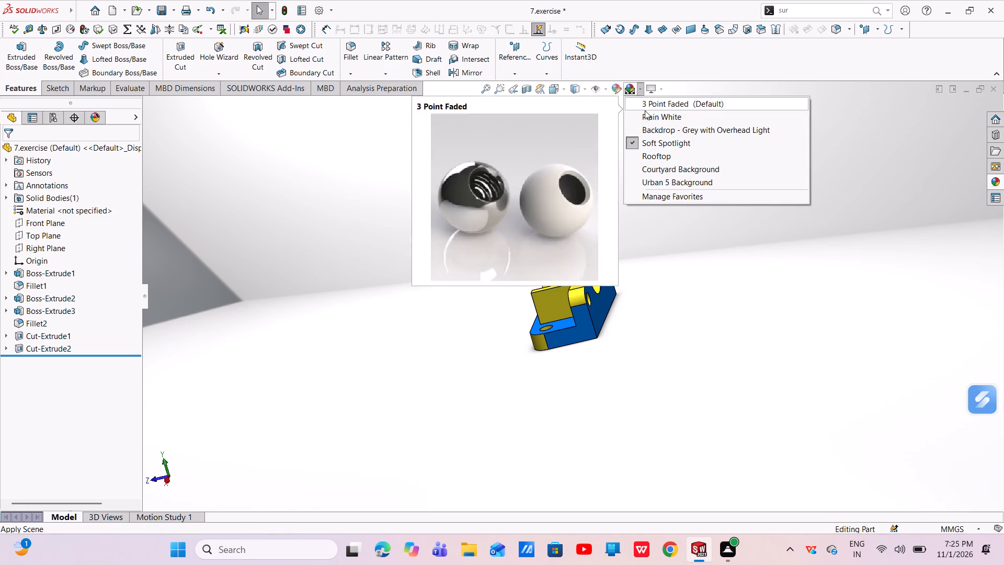
{"action": "left_click", "coordinate": [646, 117]}
Inspect the coloured part against the white backdrop, examining the base plate holes, side walls and semicircular recess from above and close up.
{"action": "scroll", "coordinate": [561, 316], "scroll_direction": "down", "scroll_amount": 5}
{"action": "middle_click_drag", "start_coordinate": [570, 276], "coordinate": [573, 269]}
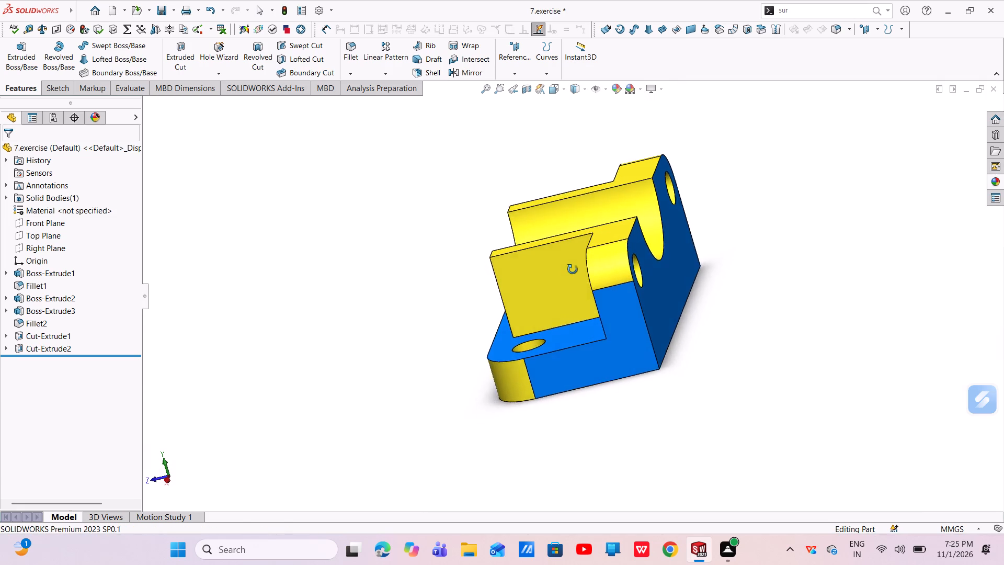
{"action": "middle_click_drag", "start_coordinate": [573, 269], "coordinate": [703, 412]}
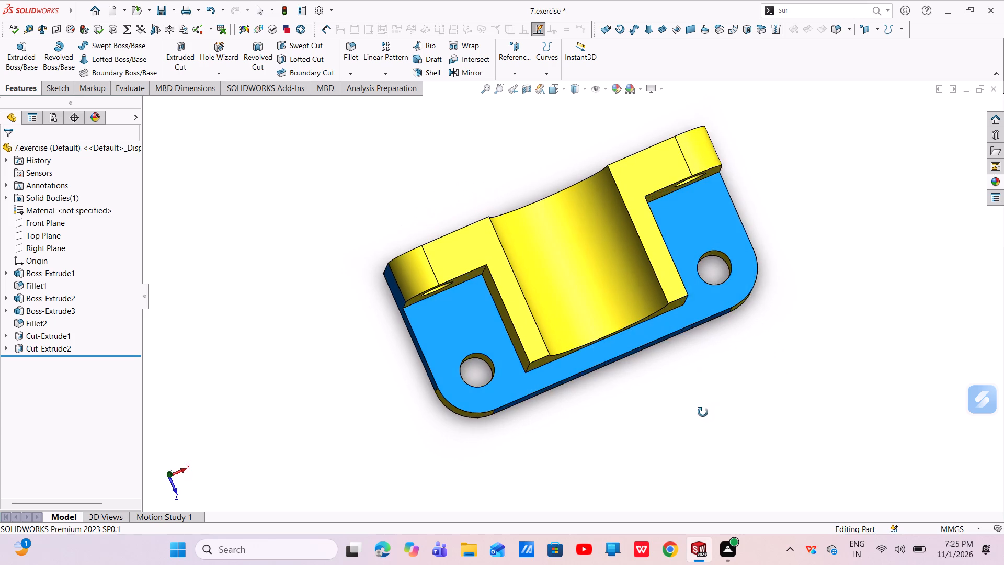
{"action": "middle_click_drag", "start_coordinate": [703, 412], "coordinate": [698, 398]}
{"action": "scroll", "coordinate": [467, 288], "scroll_direction": "down", "scroll_amount": 5}
{"action": "scroll", "coordinate": [467, 288], "scroll_direction": "up", "scroll_amount": 5}
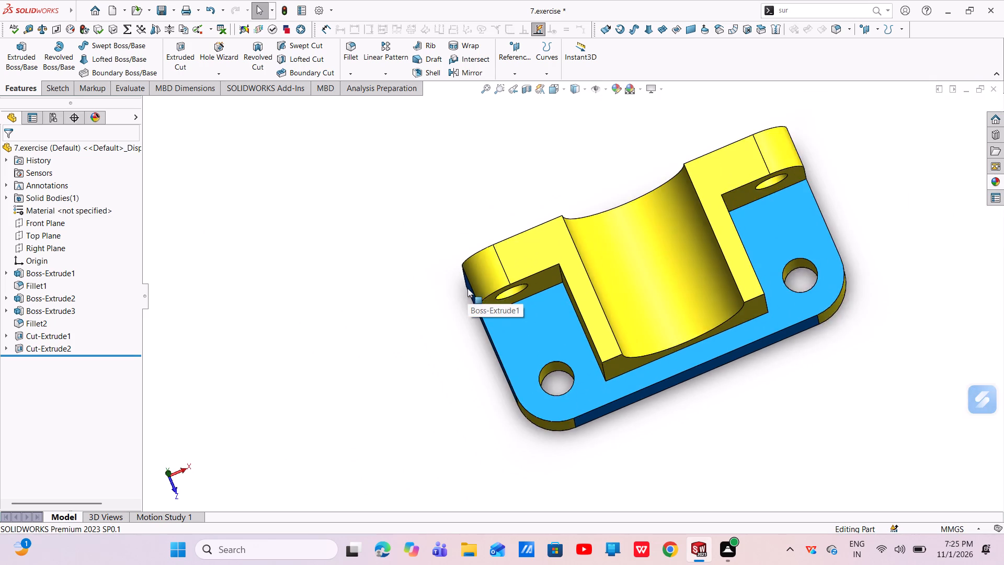
{"action": "scroll", "coordinate": [495, 317], "scroll_direction": "down", "scroll_amount": 5}
{"action": "scroll", "coordinate": [524, 323], "scroll_direction": "up", "scroll_amount": 5}
{"action": "scroll", "coordinate": [526, 315], "scroll_direction": "down", "scroll_amount": 5}
{"action": "scroll", "coordinate": [626, 307], "scroll_direction": "up", "scroll_amount": 6}
{"action": "scroll", "coordinate": [626, 303], "scroll_direction": "down", "scroll_amount": 2}
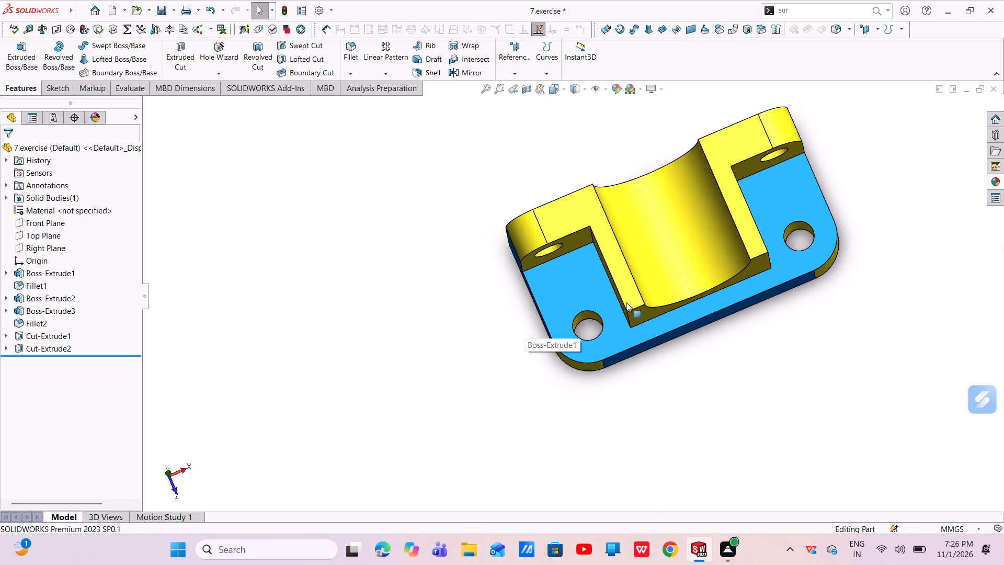
{"action": "scroll", "coordinate": [626, 302], "scroll_direction": "down", "scroll_amount": 4}
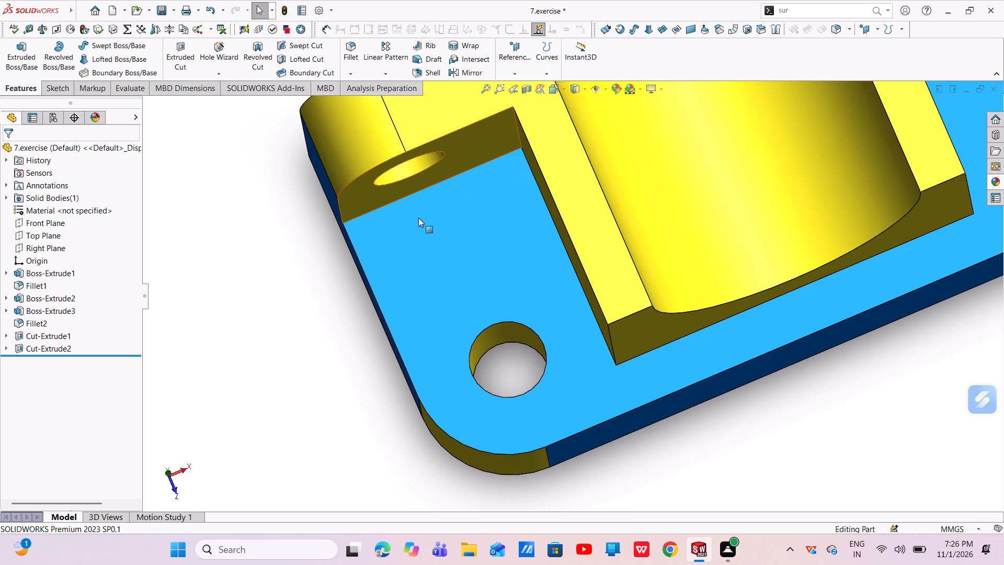
{"action": "scroll", "coordinate": [507, 314], "scroll_direction": "up", "scroll_amount": 3}
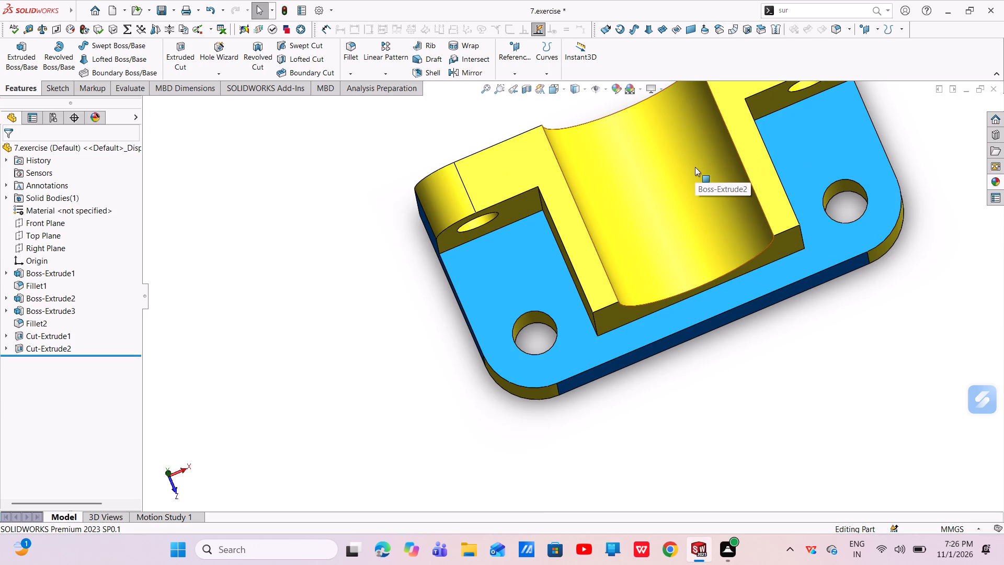
Save the 7.exercise part.
{"action": "key", "text": "ctrl+s"}
{"action": "key", "text": "ctrl+s"}
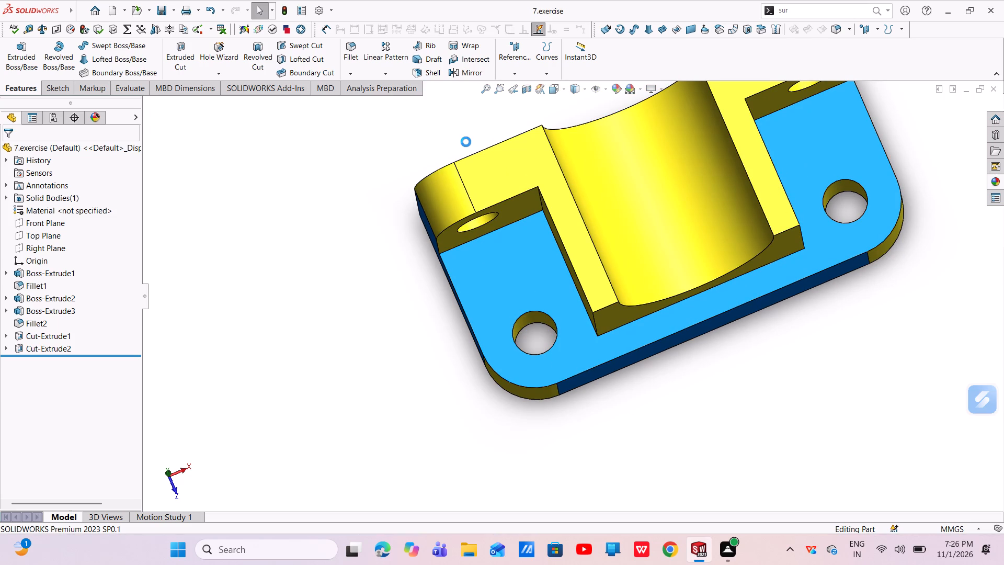
{"action": "left_click", "coordinate": [159, 10]}
Save the part as an Adobe PDF named 7.exercise in the RC HEKICOPTER ASSEMBLY PARTS folder.
{"action": "left_click", "coordinate": [175, 10]}
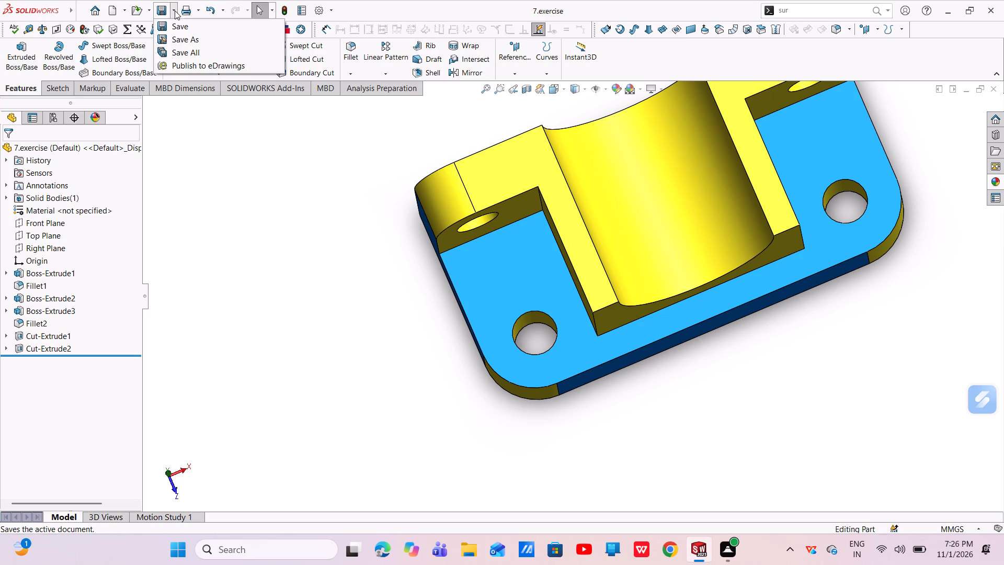
{"action": "left_click", "coordinate": [185, 38]}
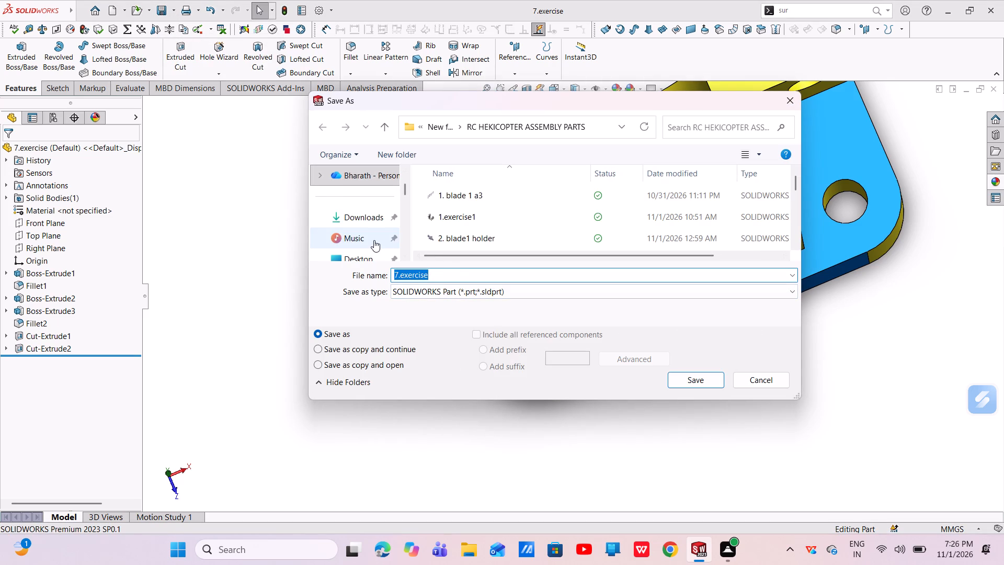
{"action": "scroll", "coordinate": [374, 240], "scroll_direction": "down", "scroll_amount": 2}
{"action": "left_click", "coordinate": [512, 292]}
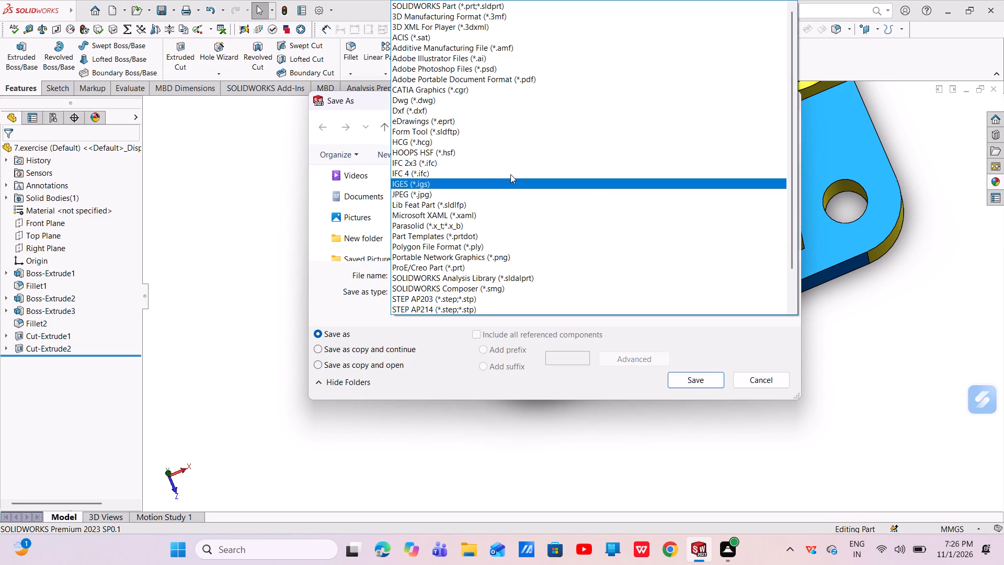
{"action": "left_click", "coordinate": [543, 78]}
{"action": "left_click", "coordinate": [698, 402]}
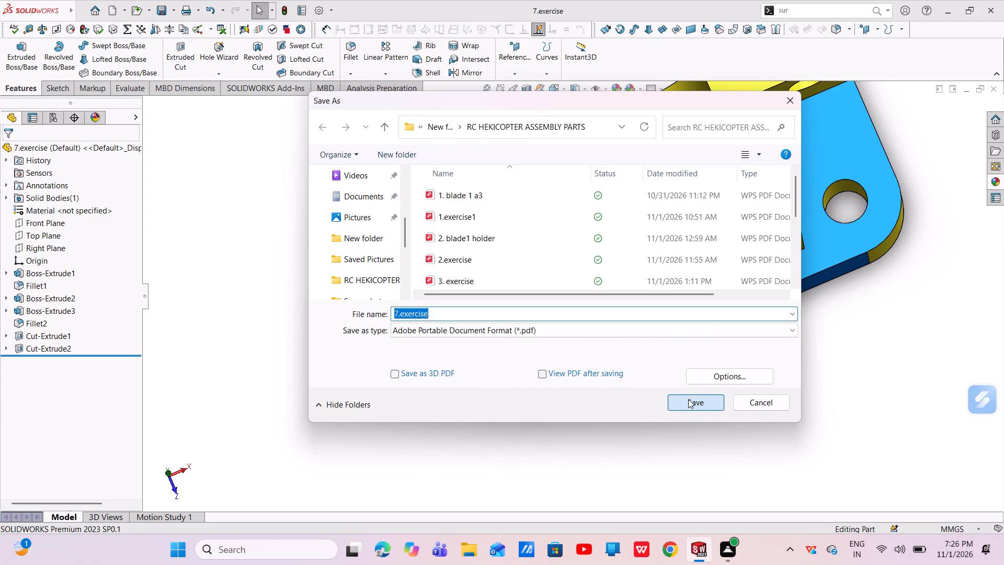